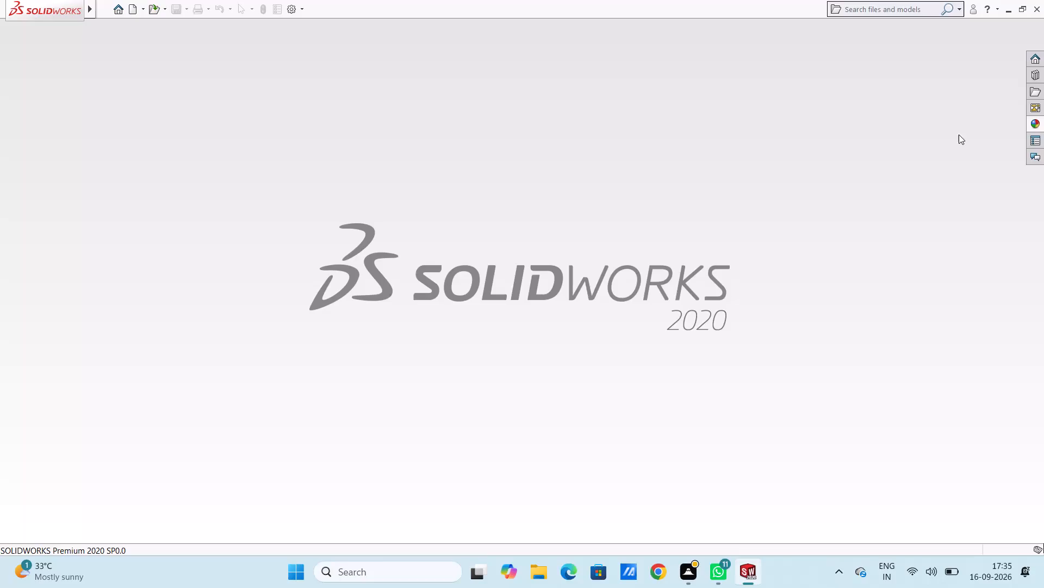
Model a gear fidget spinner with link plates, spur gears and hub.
Create a new part document and start a sketch on the Top Plane.
{"action": "left_click", "coordinate": [135, 10]}
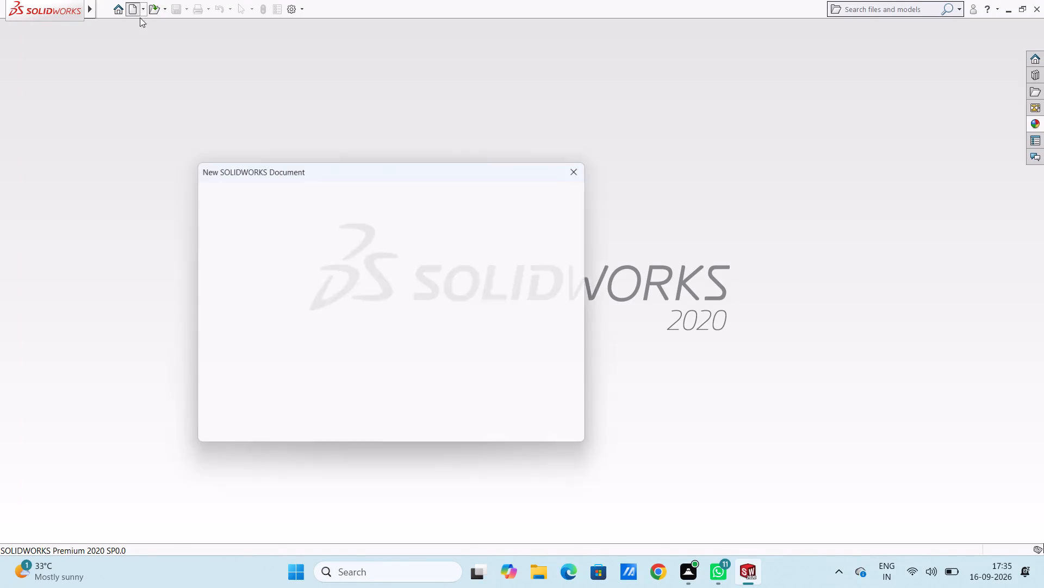
{"action": "left_click", "coordinate": [442, 428]}
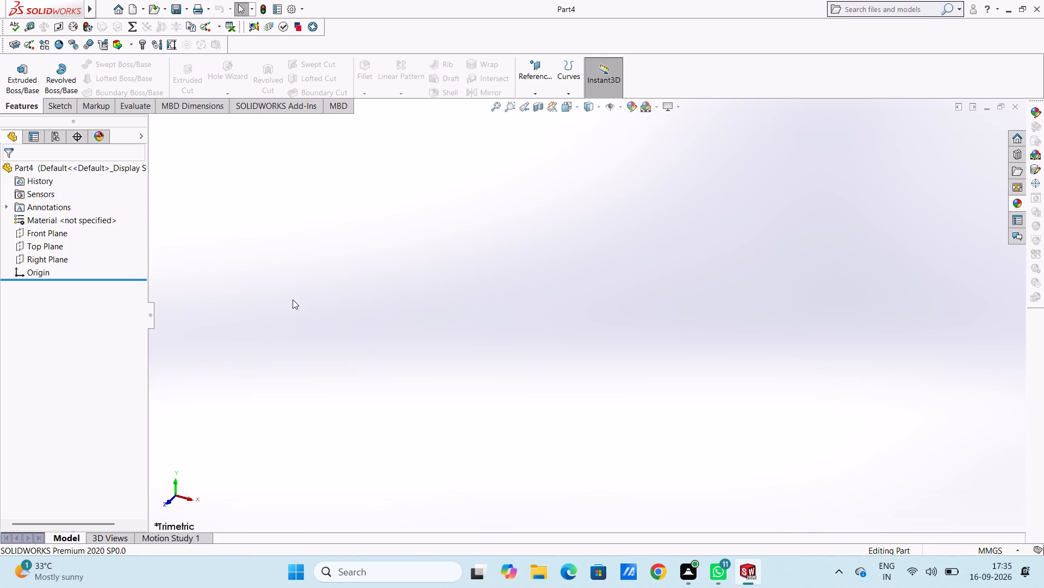
{"action": "left_click", "coordinate": [49, 247]}
{"action": "left_click", "coordinate": [58, 232]}
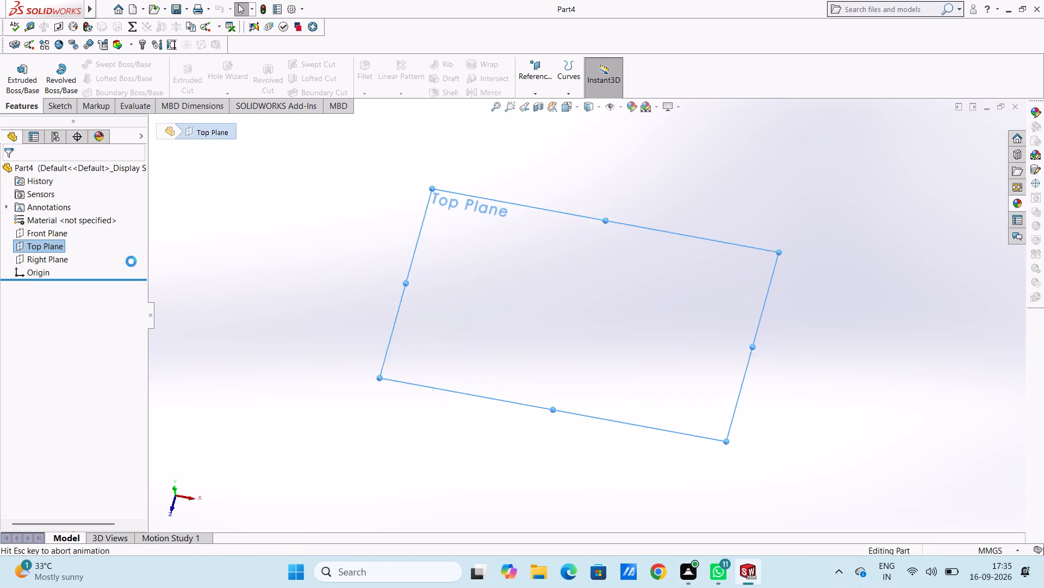
{"action": "left_click", "coordinate": [250, 264]}
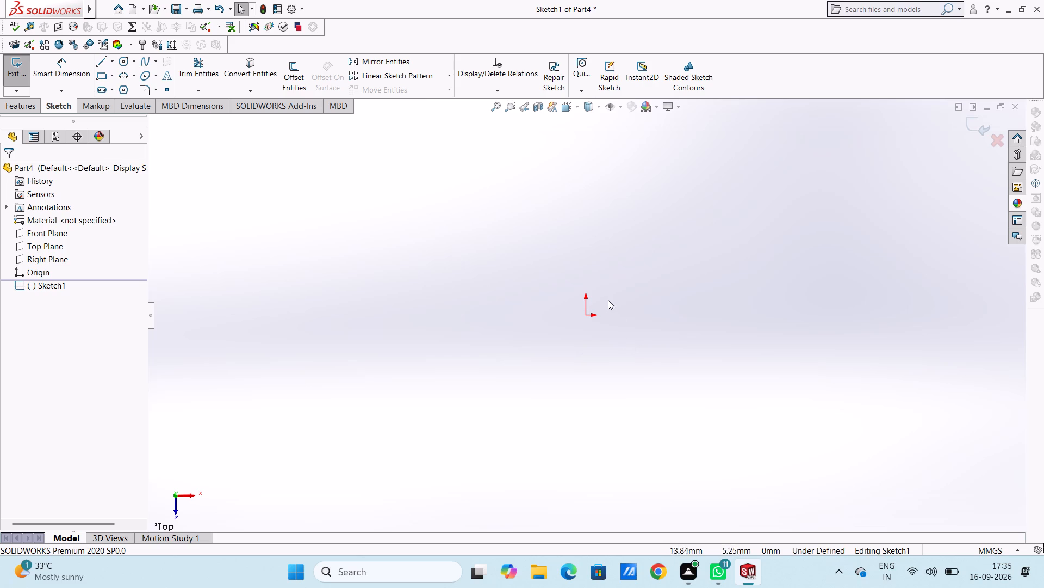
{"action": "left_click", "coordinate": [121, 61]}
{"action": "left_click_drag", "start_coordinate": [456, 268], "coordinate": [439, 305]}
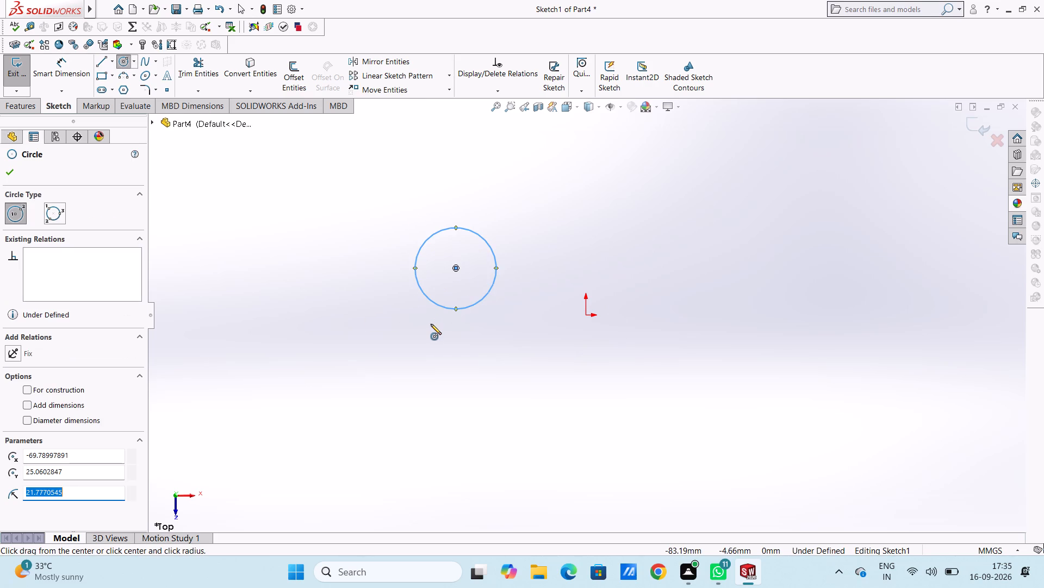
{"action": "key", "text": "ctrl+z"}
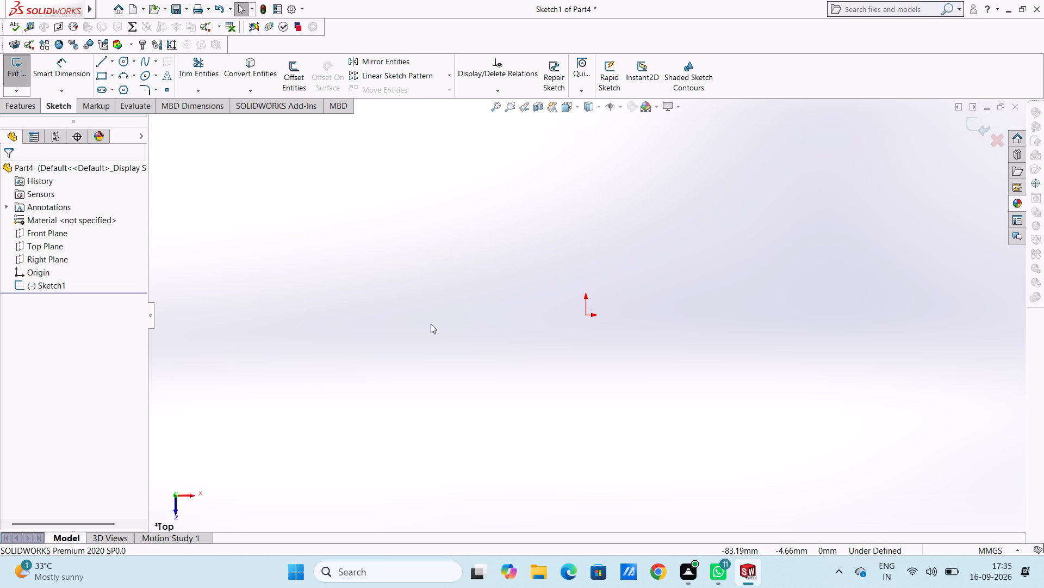
Sketch two 11 mm radius circles level with the origin, centred about 93 mm left and 96 mm right of it.
{"action": "left_click", "coordinate": [126, 63]}
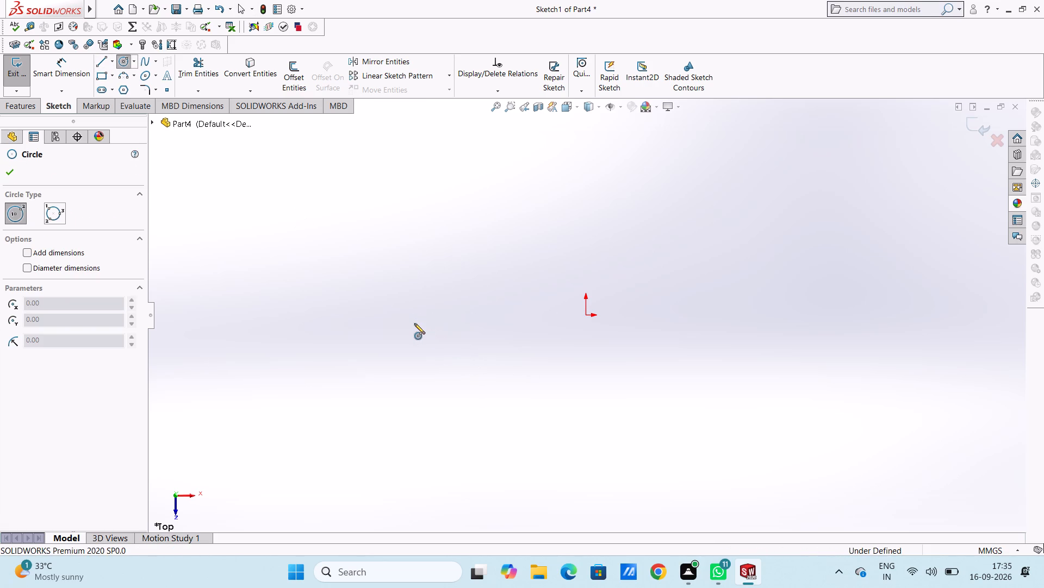
{"action": "left_click", "coordinate": [412, 317]}
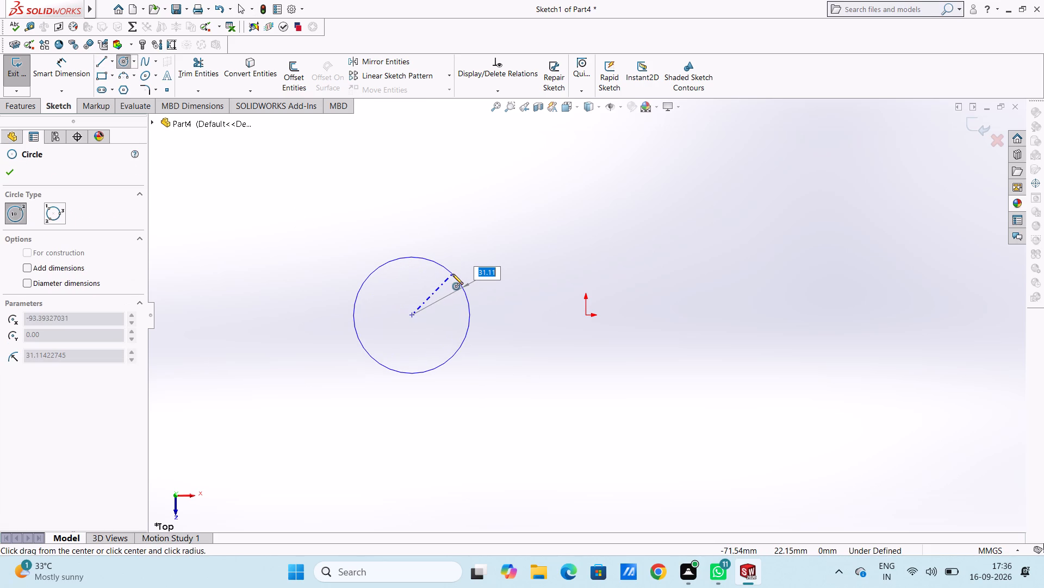
{"action": "type", "text": "11"}
{"action": "key", "text": "Return"}
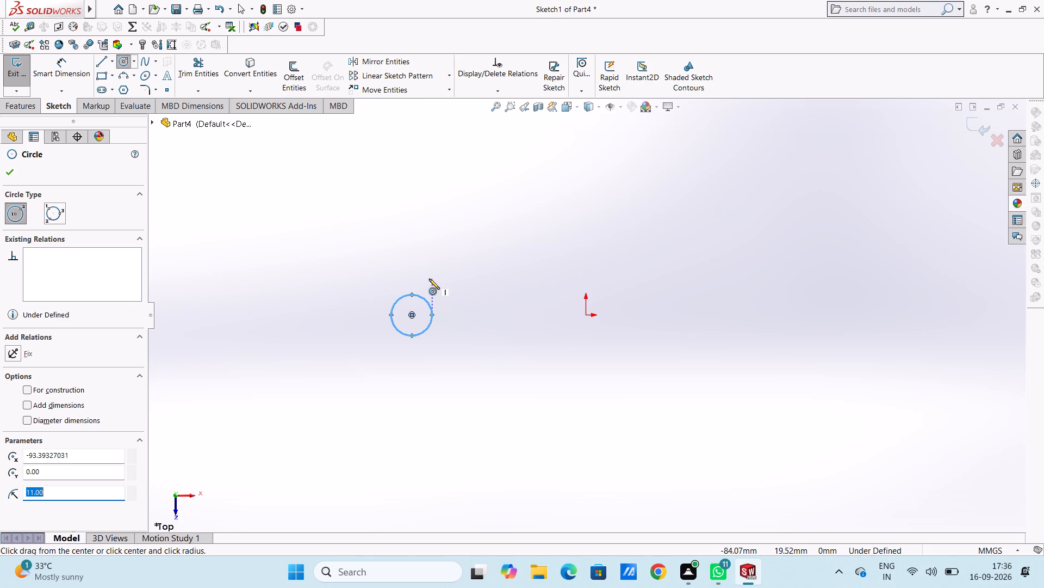
{"action": "scroll", "coordinate": [430, 281], "scroll_direction": "down", "scroll_amount": 2}
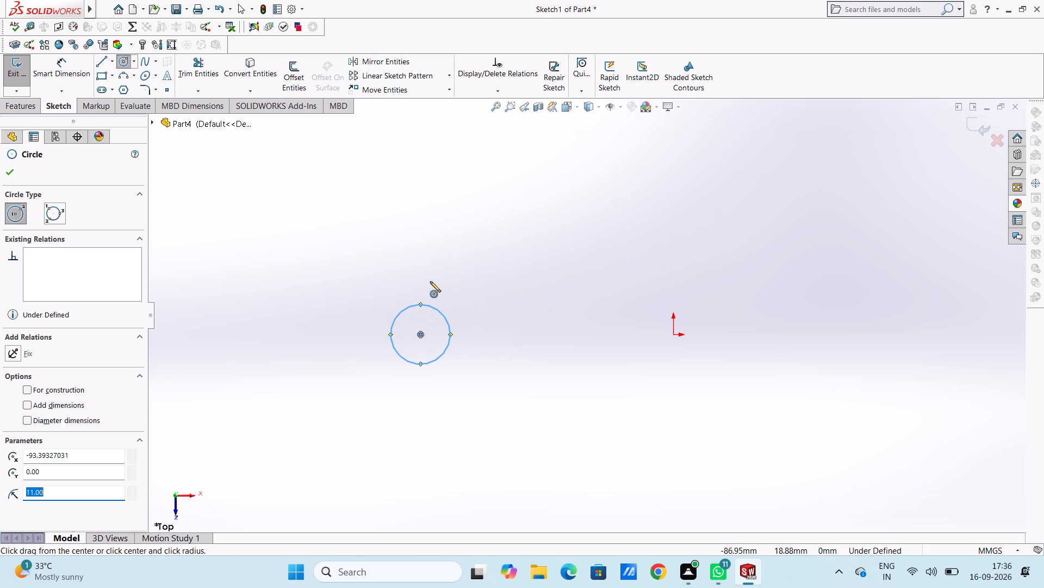
{"action": "scroll", "coordinate": [430, 281], "scroll_direction": "up", "scroll_amount": 2}
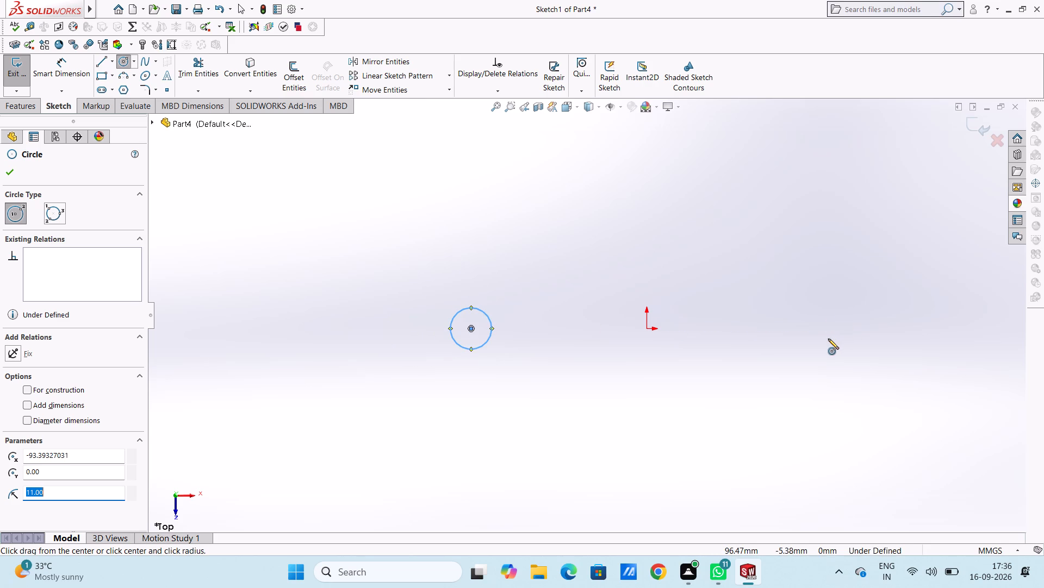
{"action": "left_click", "coordinate": [828, 329]}
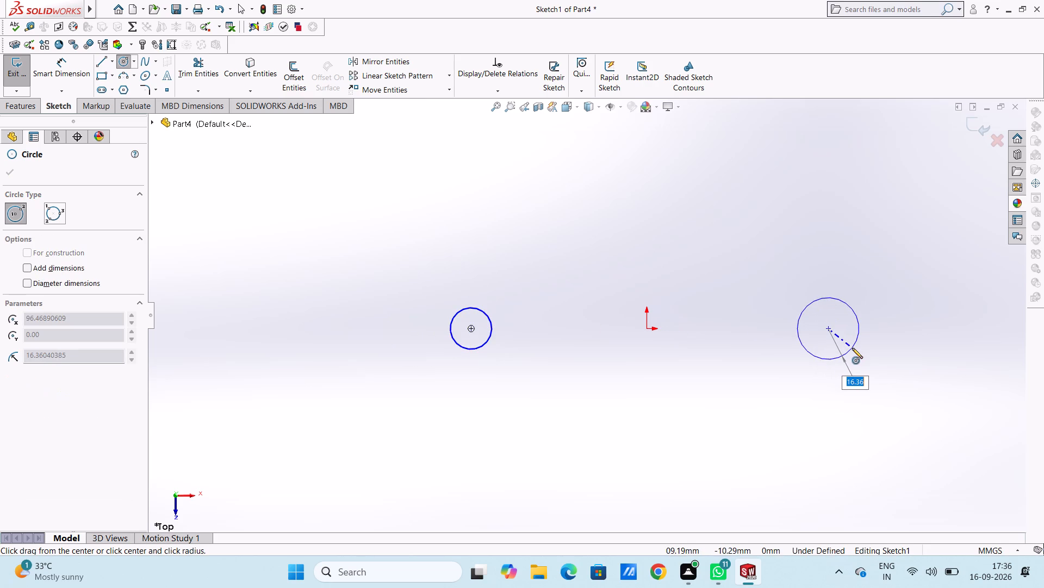
{"action": "type", "text": "11"}
{"action": "key", "text": "Return"}
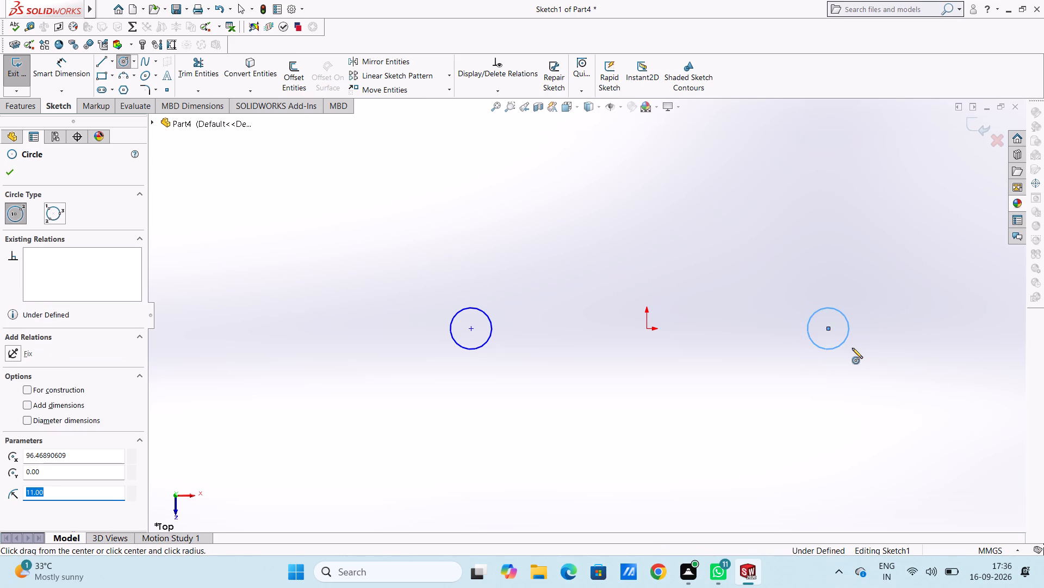
Sketch two concentric circles centred on the origin with radii of 18 mm and 12 mm.
{"action": "scroll", "coordinate": [852, 348], "scroll_direction": "down", "scroll_amount": 1}
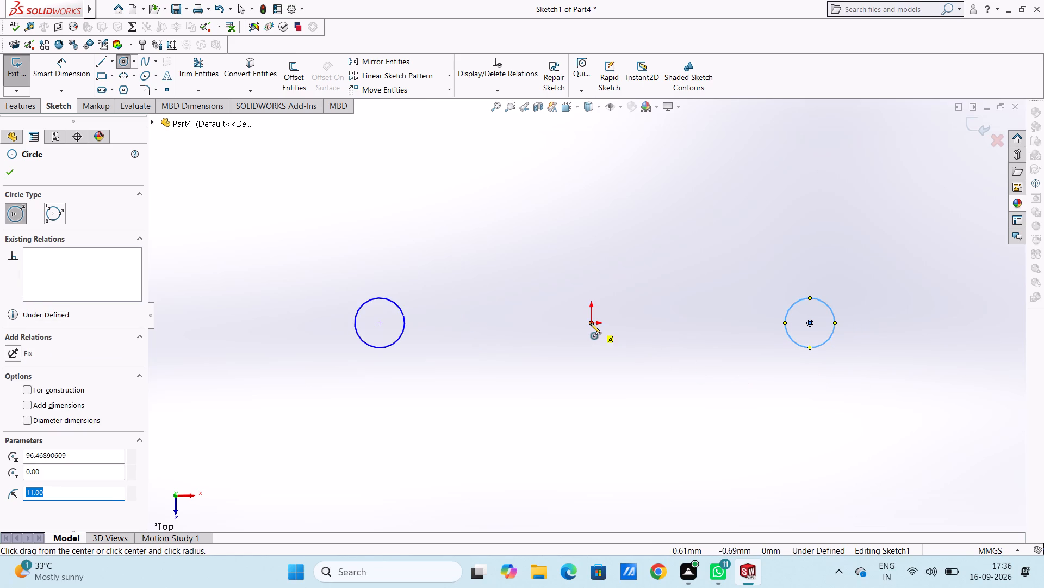
{"action": "left_click", "coordinate": [589, 323]}
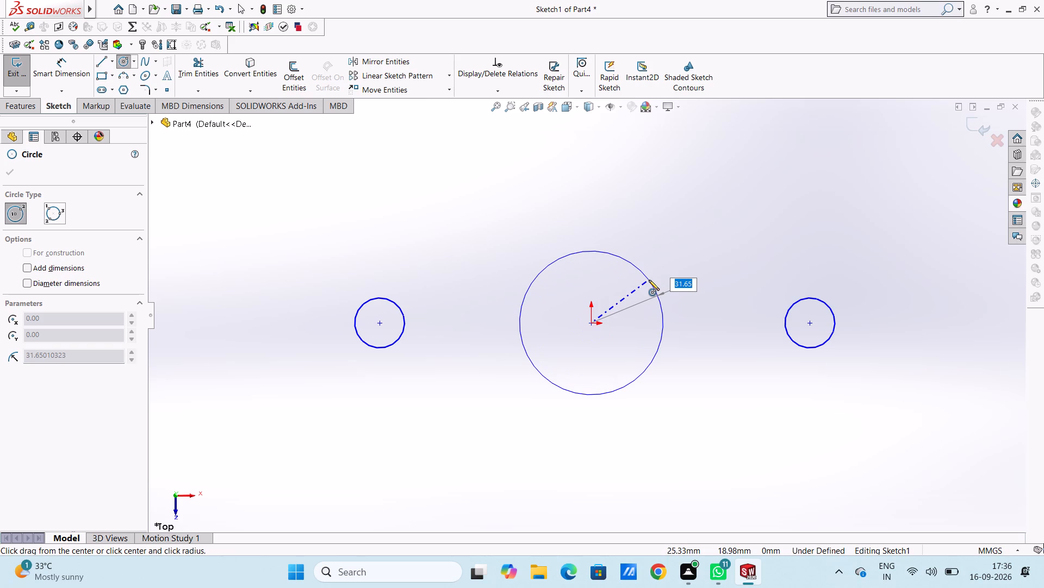
{"action": "type", "text": "18"}
{"action": "key", "text": "Return"}
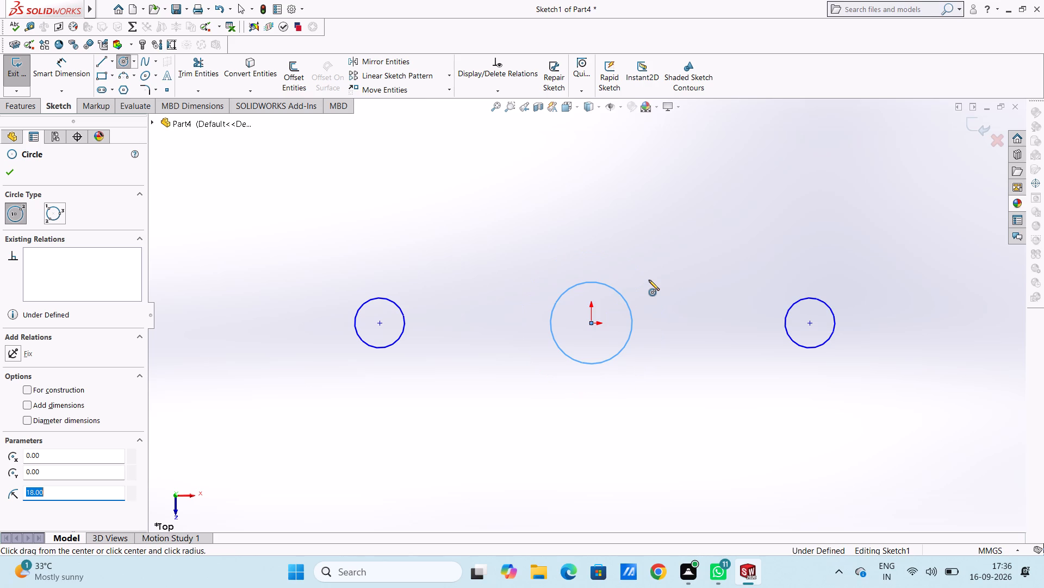
{"action": "left_click", "coordinate": [591, 323]}
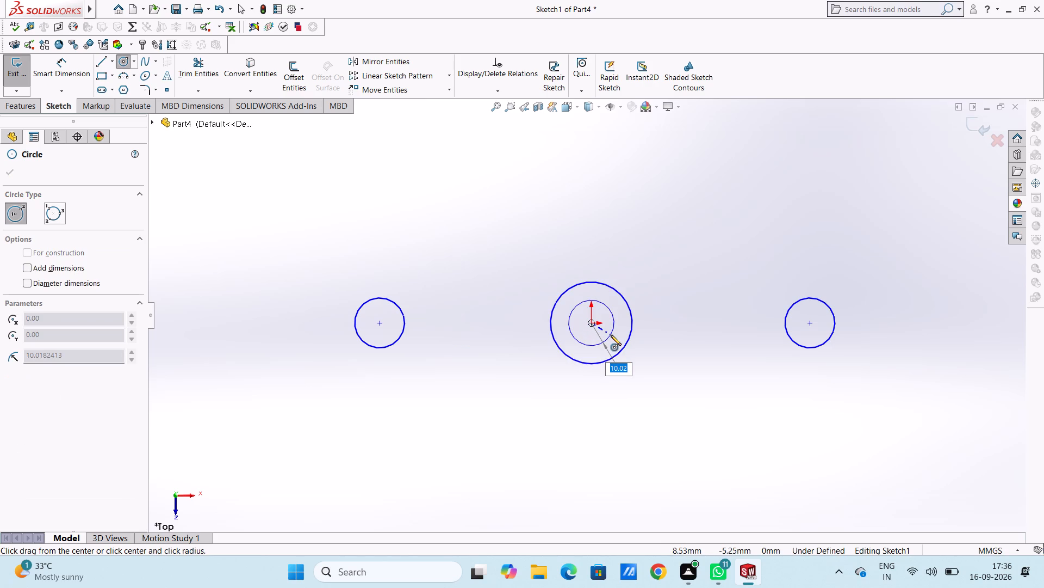
{"action": "type", "text": "12"}
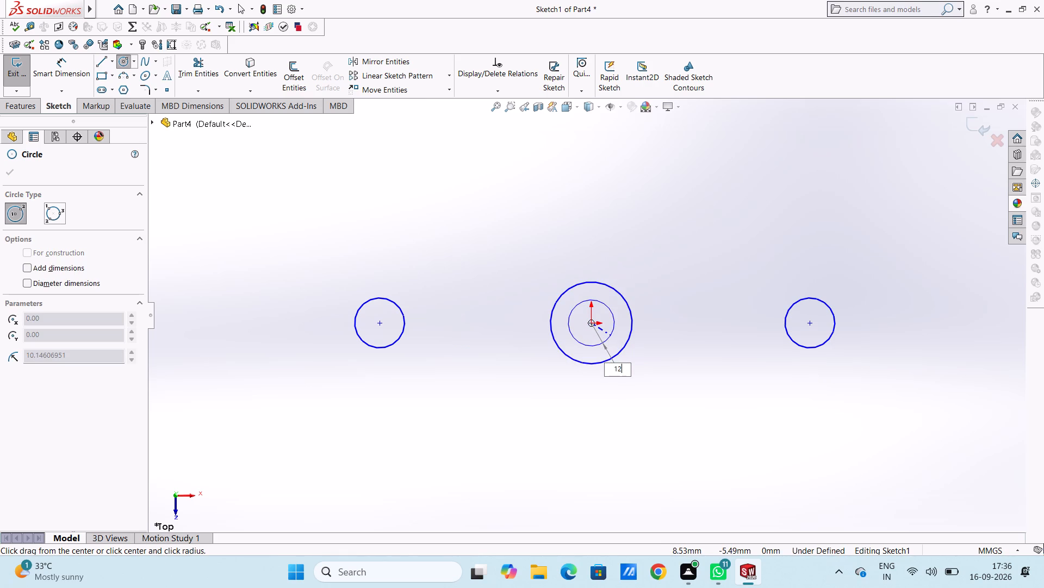
{"action": "key", "text": "Return"}
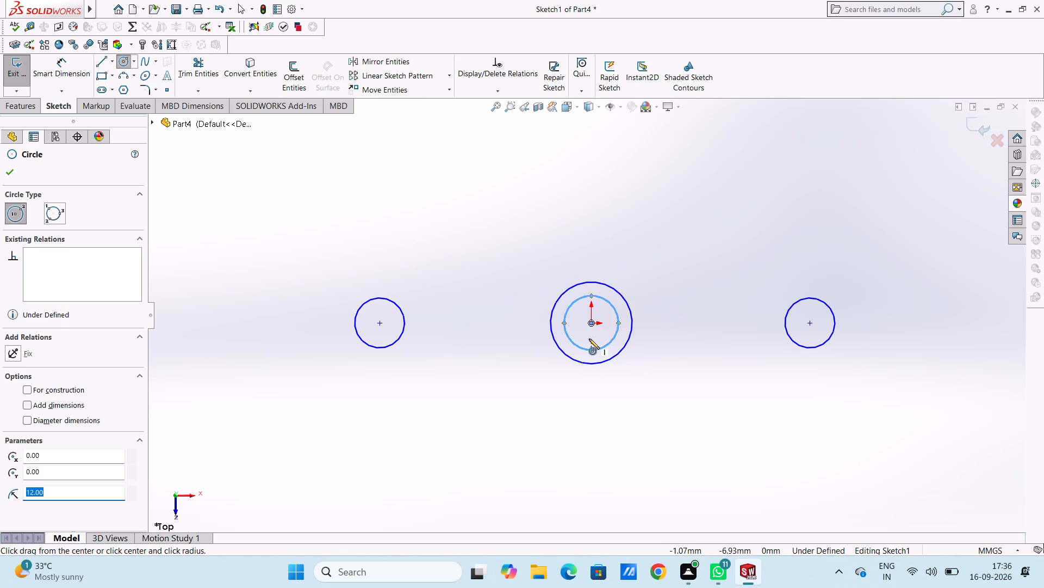
{"action": "scroll", "coordinate": [626, 349], "scroll_direction": "down", "scroll_amount": 2}
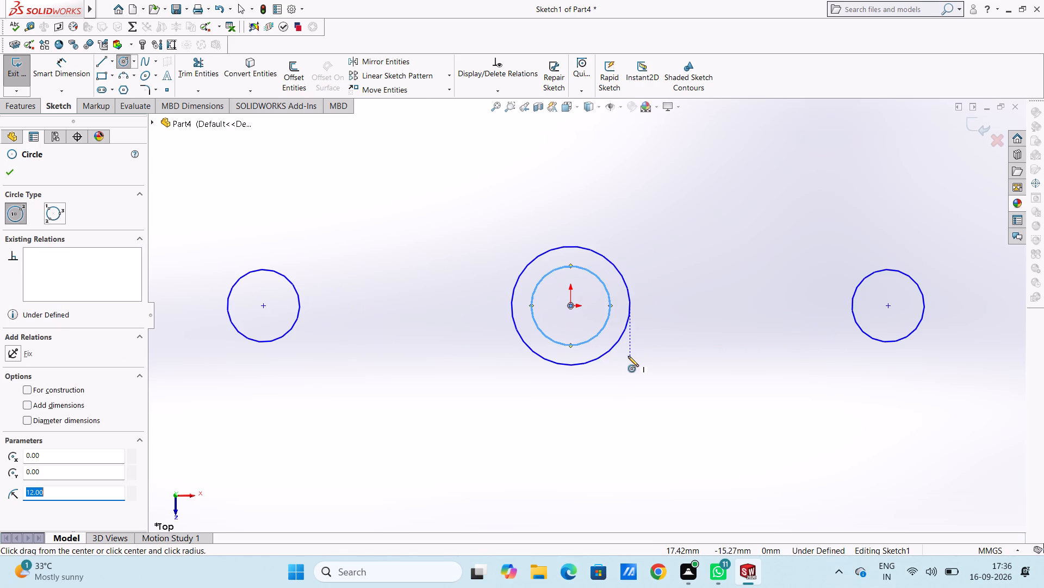
{"action": "scroll", "coordinate": [627, 359], "scroll_direction": "down", "scroll_amount": 1}
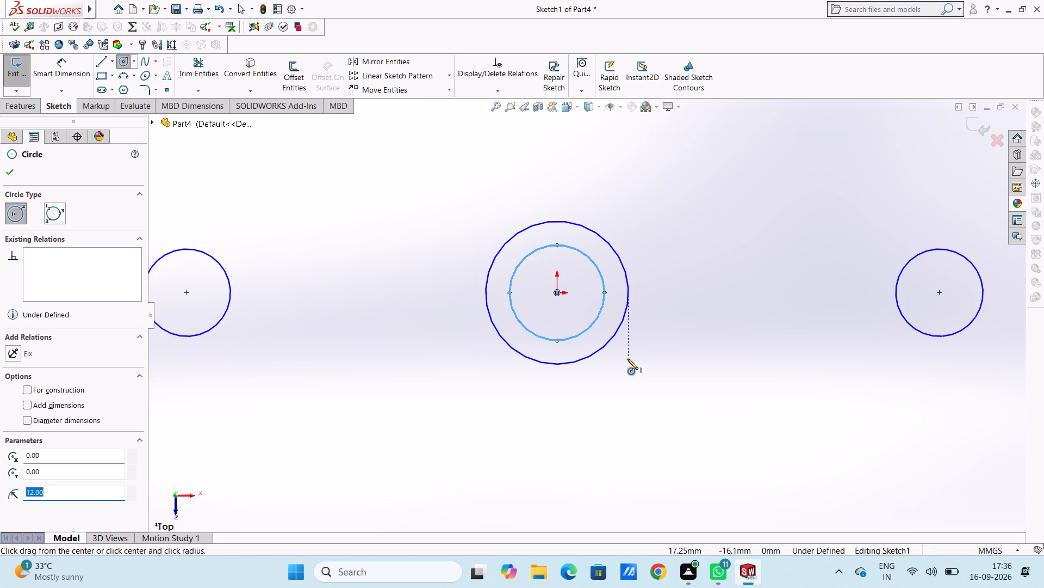
{"action": "key", "text": "Escape"}
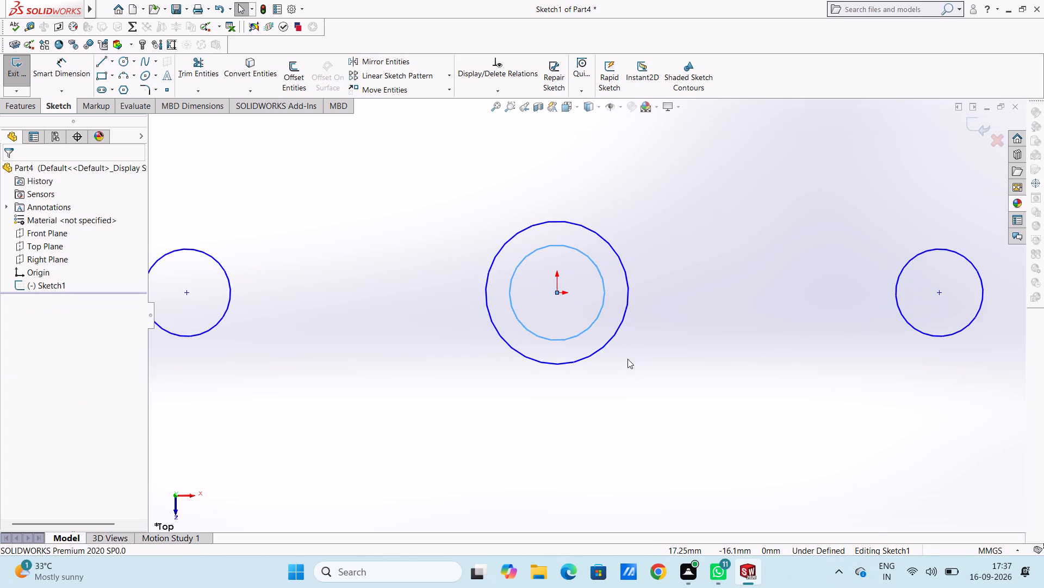
{"action": "key", "text": "Escape"}
Dimension the diameter of the circle left of the origin, placing the text below it.
{"action": "scroll", "coordinate": [627, 359], "scroll_direction": "up", "scroll_amount": 3}
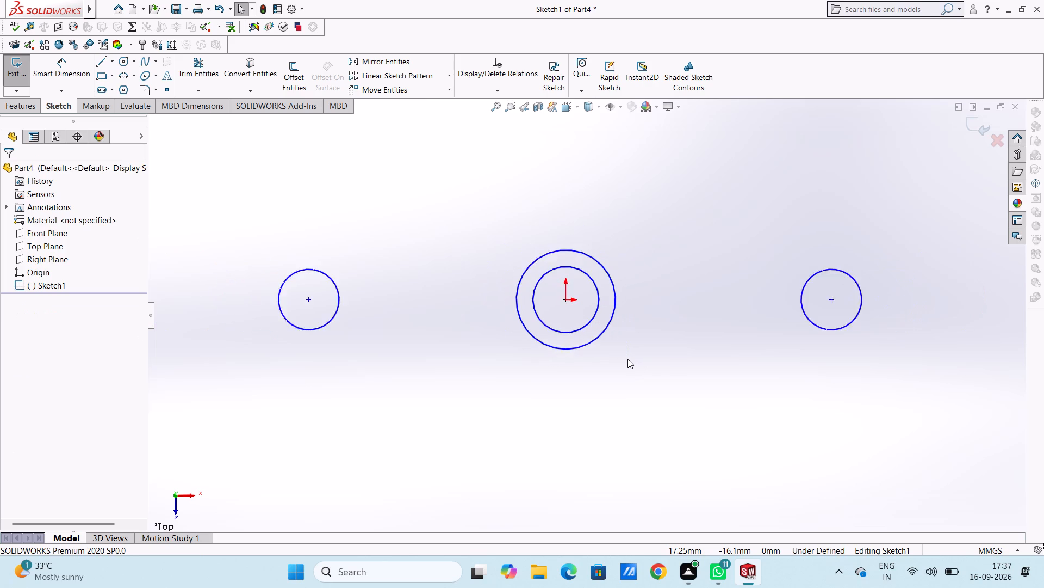
{"action": "scroll", "coordinate": [627, 359], "scroll_direction": "up", "scroll_amount": 1}
{"action": "left_click", "coordinate": [75, 63]}
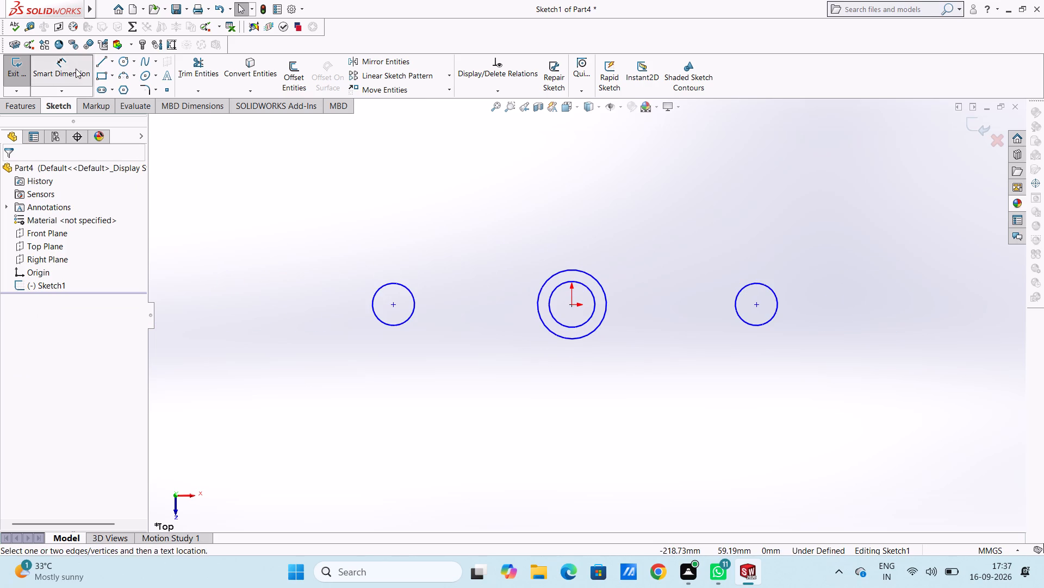
{"action": "left_click", "coordinate": [401, 323]}
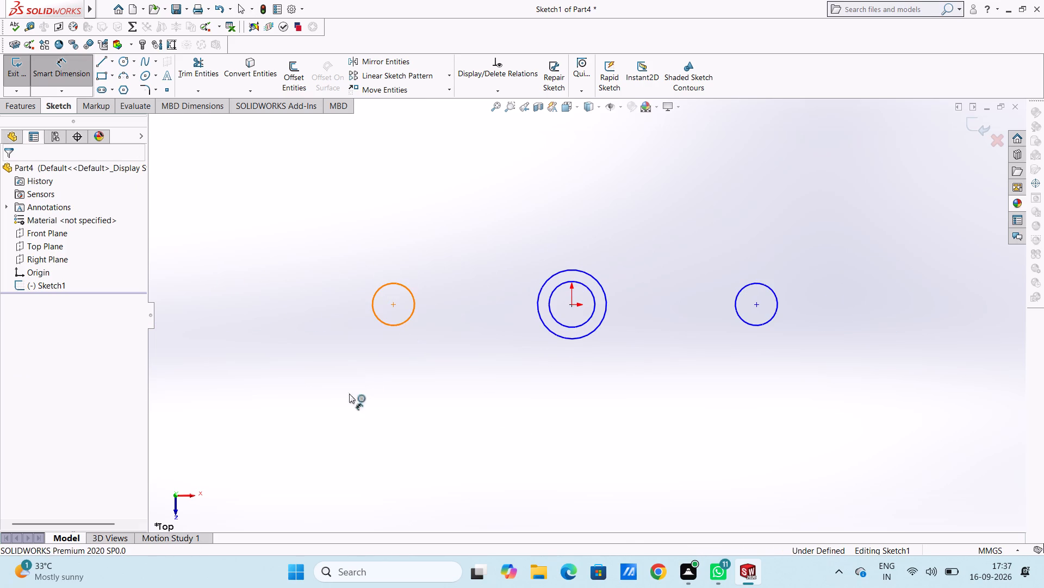
{"action": "left_click", "coordinate": [263, 458]}
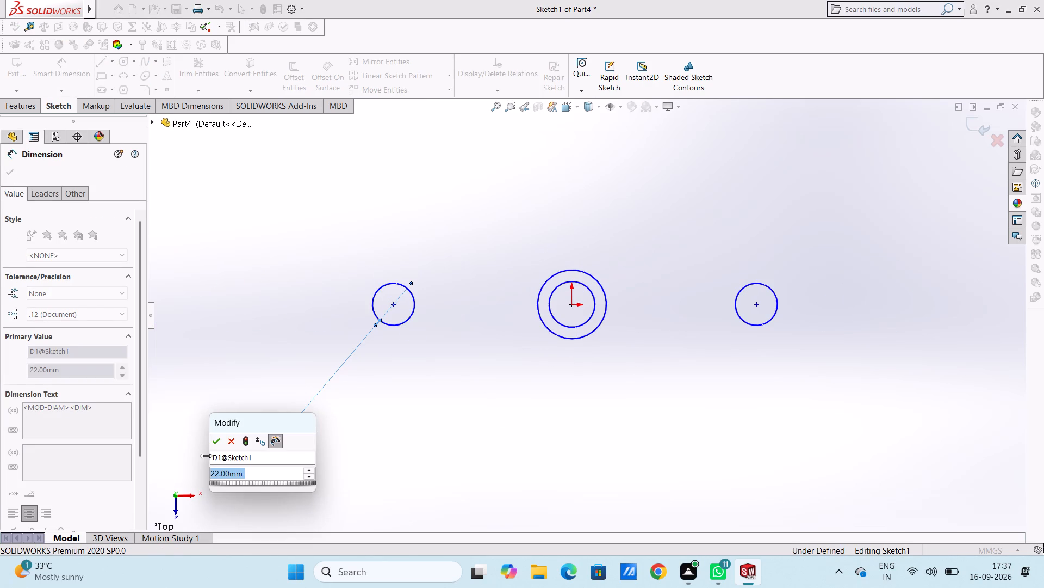
{"action": "left_click", "coordinate": [217, 444]}
{"action": "left_click", "coordinate": [266, 326]}
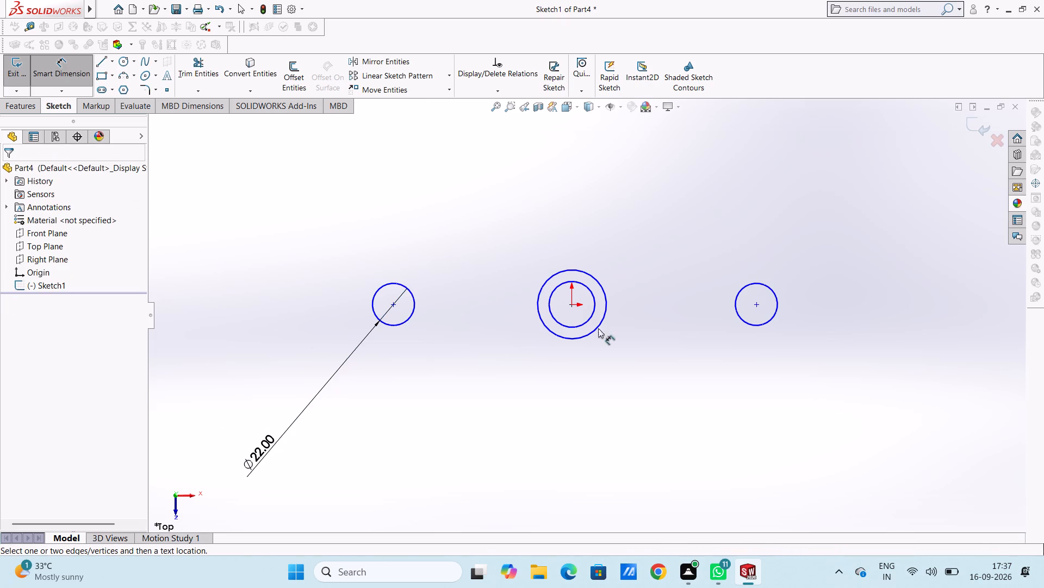
Dimension the diameters of the outer and inner concentric circles at the origin.
{"action": "left_click", "coordinate": [597, 328]}
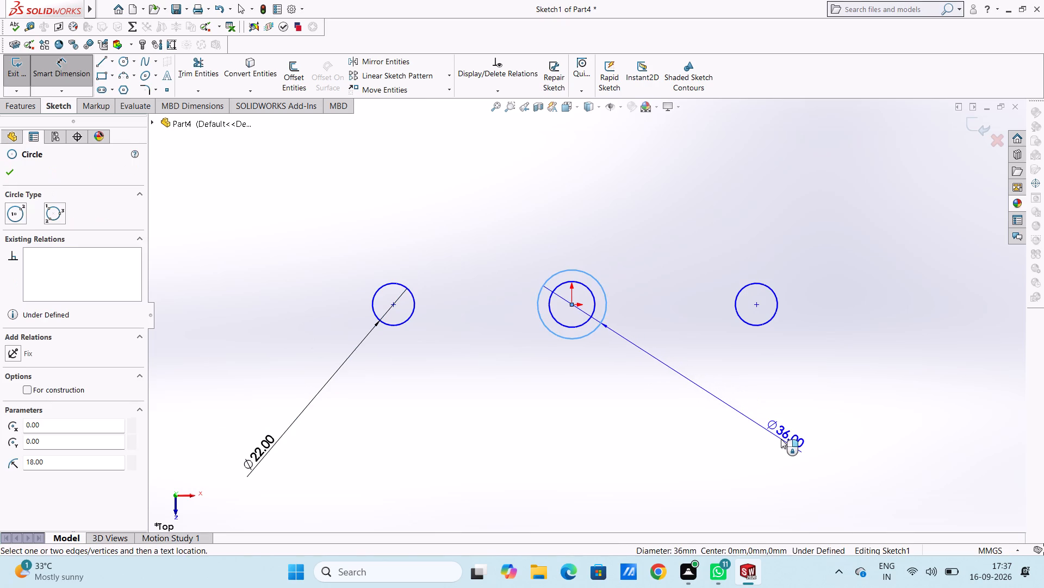
{"action": "left_click", "coordinate": [781, 439]}
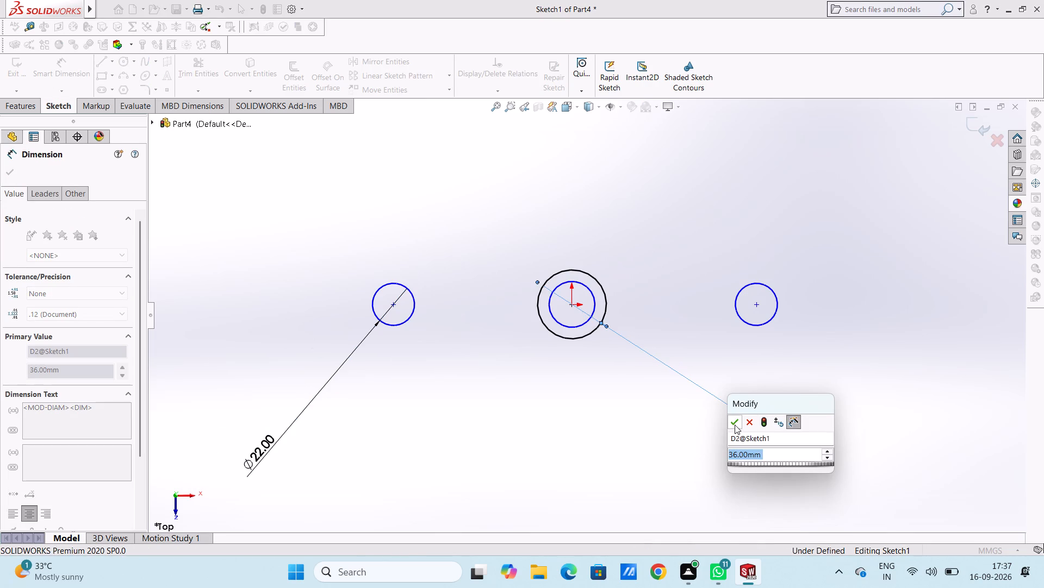
{"action": "left_click", "coordinate": [735, 425]}
{"action": "left_click", "coordinate": [672, 436]}
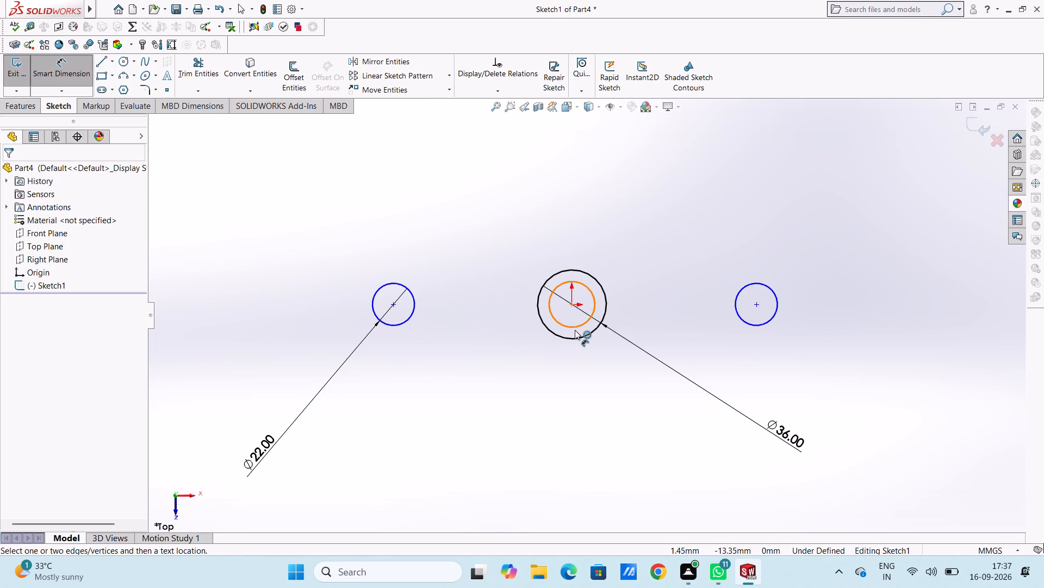
{"action": "left_click", "coordinate": [575, 330]}
{"action": "left_click", "coordinate": [749, 482]}
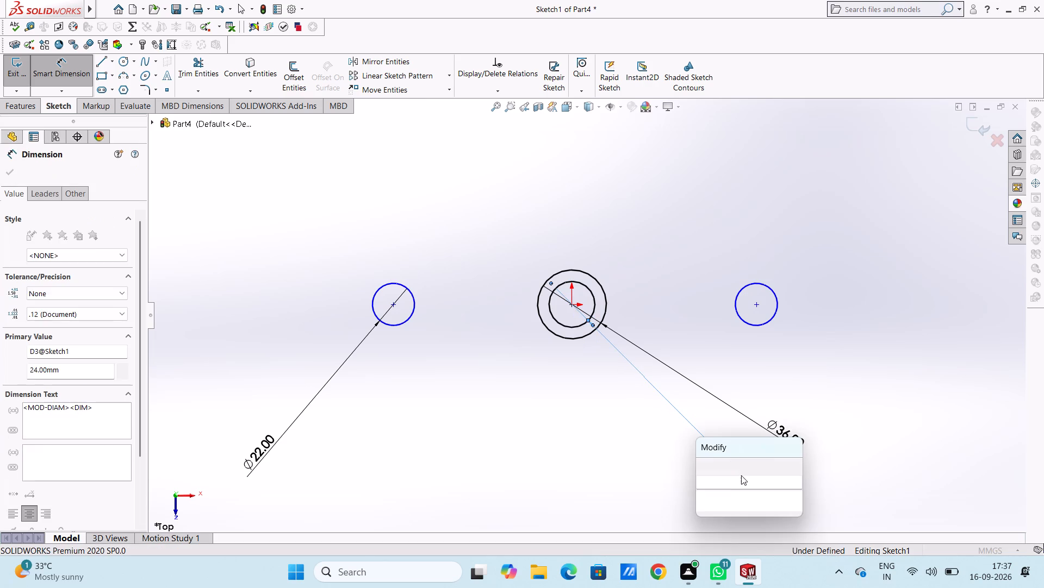
{"action": "left_click", "coordinate": [702, 464]}
{"action": "left_click", "coordinate": [661, 411]}
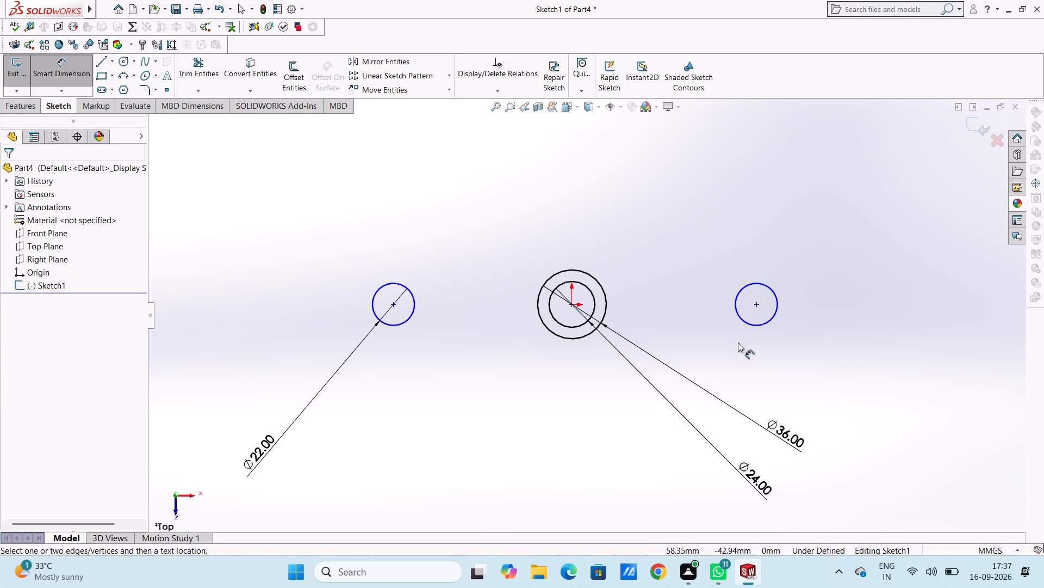
Dimension the diameter of the circle right of the origin, placing the text below it.
{"action": "left_click", "coordinate": [777, 310]}
{"action": "left_click", "coordinate": [884, 439]}
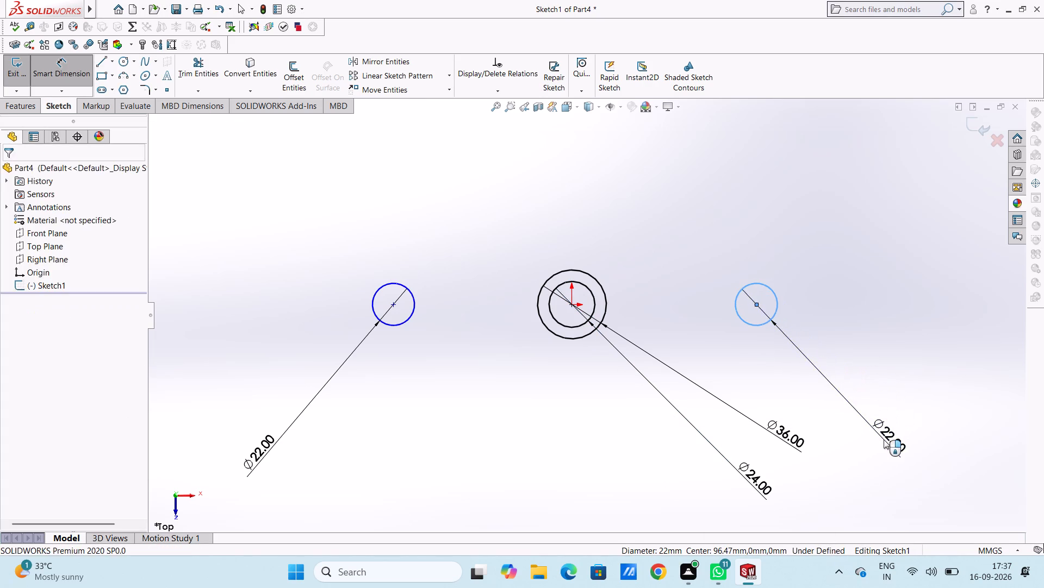
{"action": "left_click", "coordinate": [834, 428]}
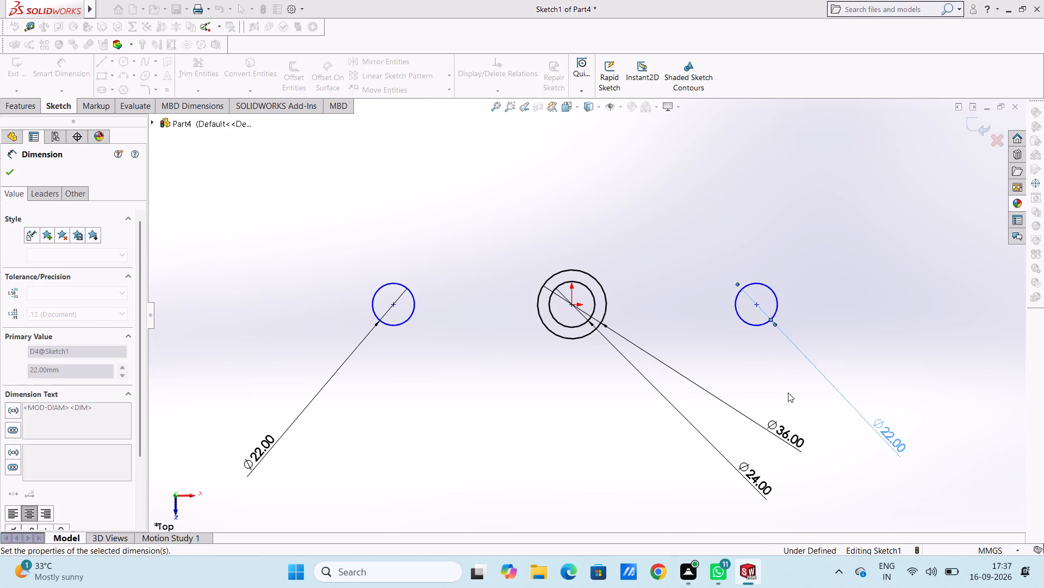
Dimension the horizontal distance from the origin to the centre of the circle right of it as 37 mm, below the sketch.
{"action": "left_click", "coordinate": [784, 388]}
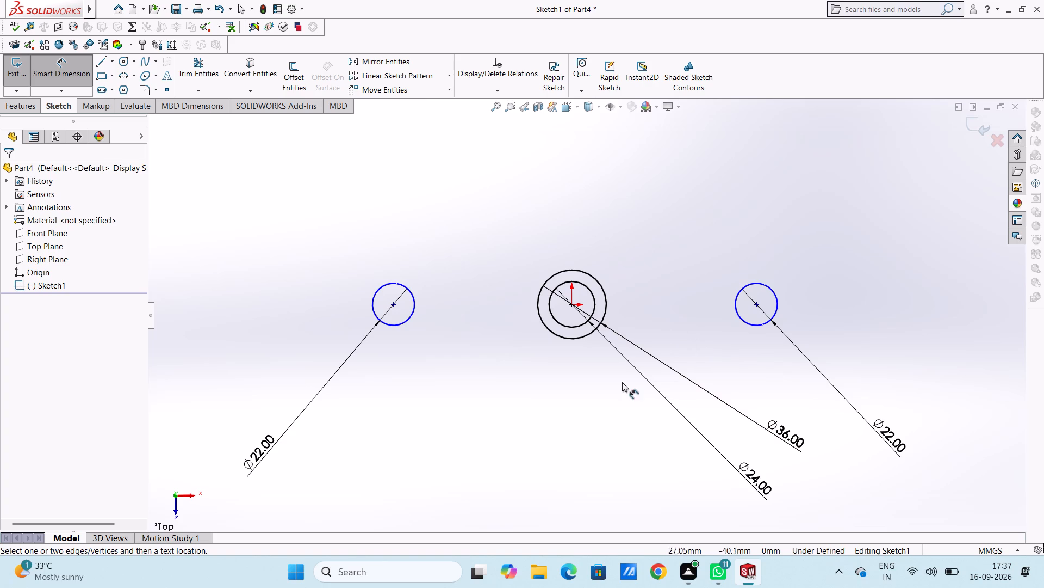
{"action": "left_click", "coordinate": [570, 305]}
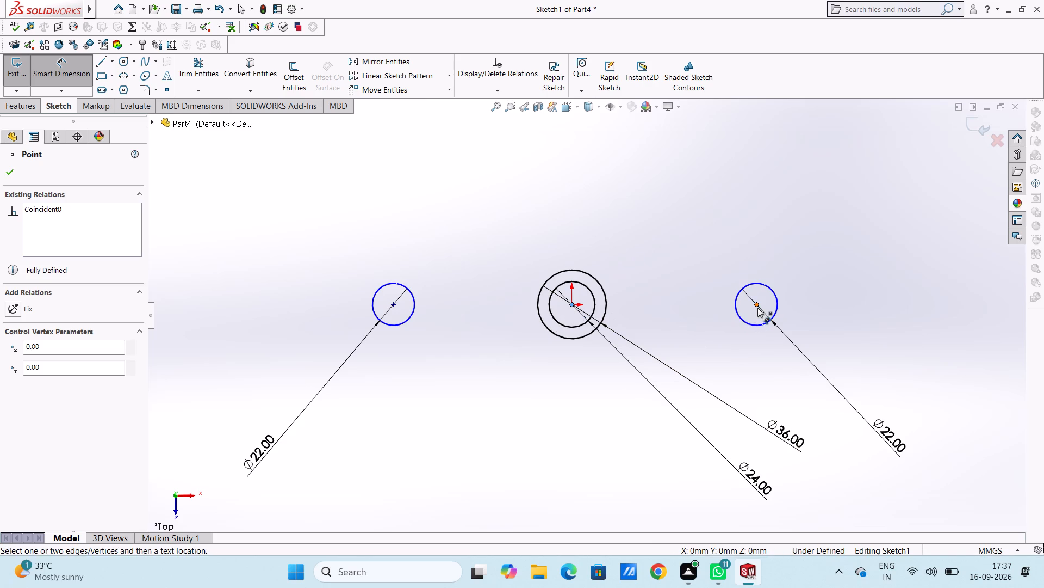
{"action": "left_click", "coordinate": [757, 305]}
{"action": "double_click", "coordinate": [666, 497]}
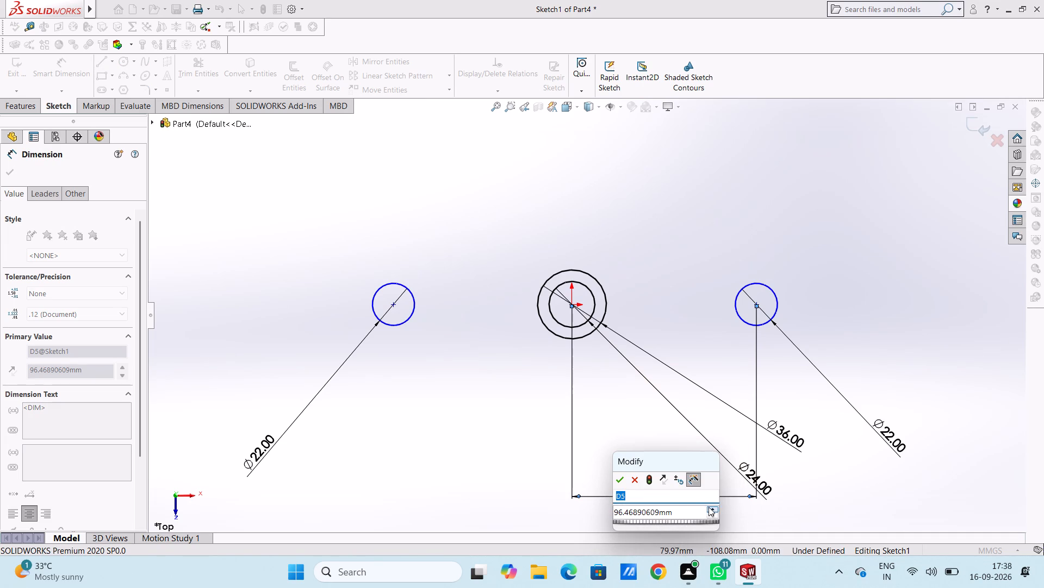
{"action": "left_click", "coordinate": [687, 511]}
{"action": "double_click", "coordinate": [687, 511]}
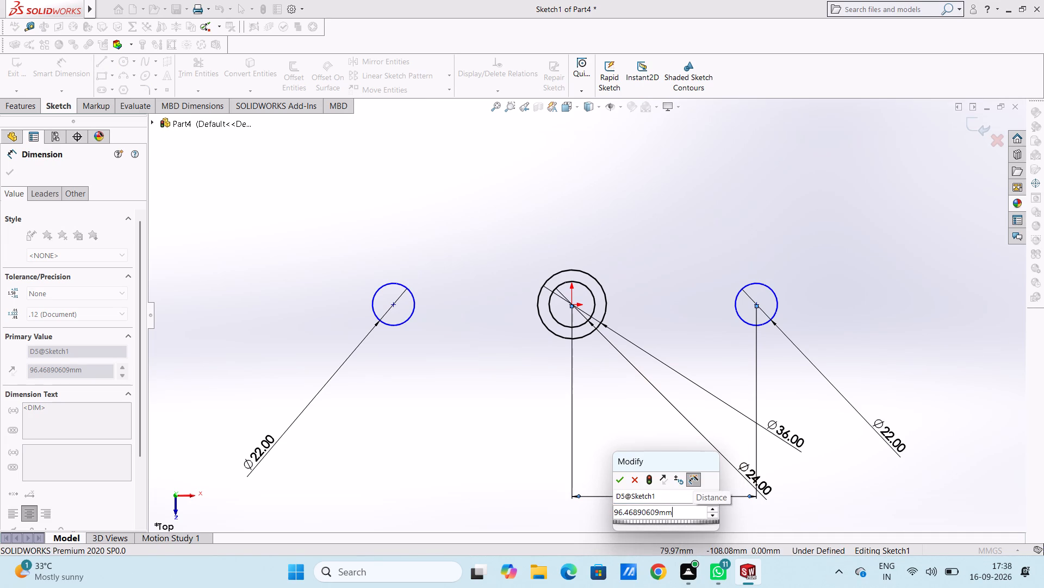
{"action": "type", "text": "37"}
{"action": "key", "text": "Return"}
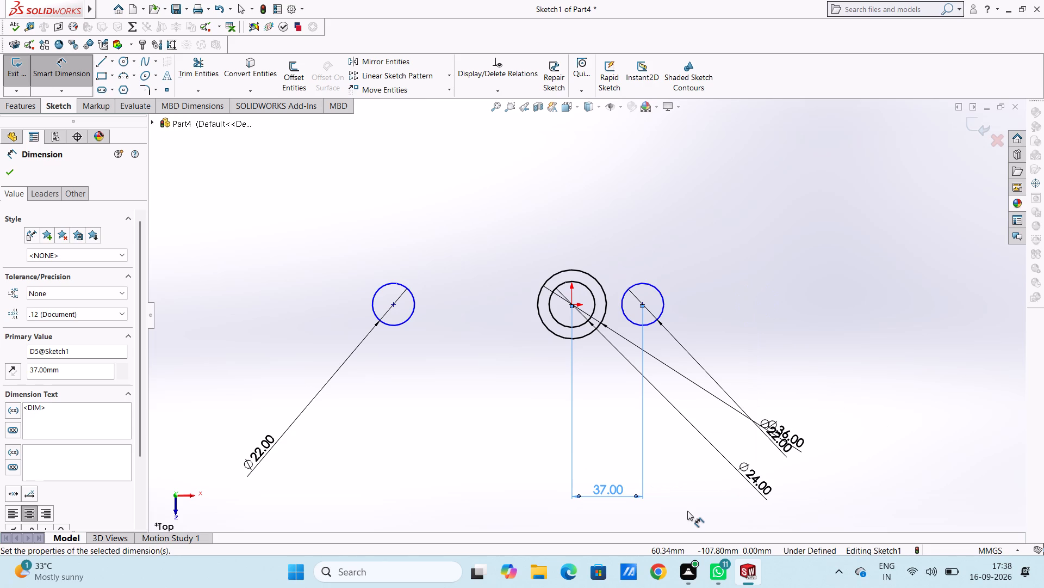
Dimension the horizontal distance from the centre of the circle left of the origin to the origin as 37 mm.
{"action": "left_click", "coordinate": [395, 303]}
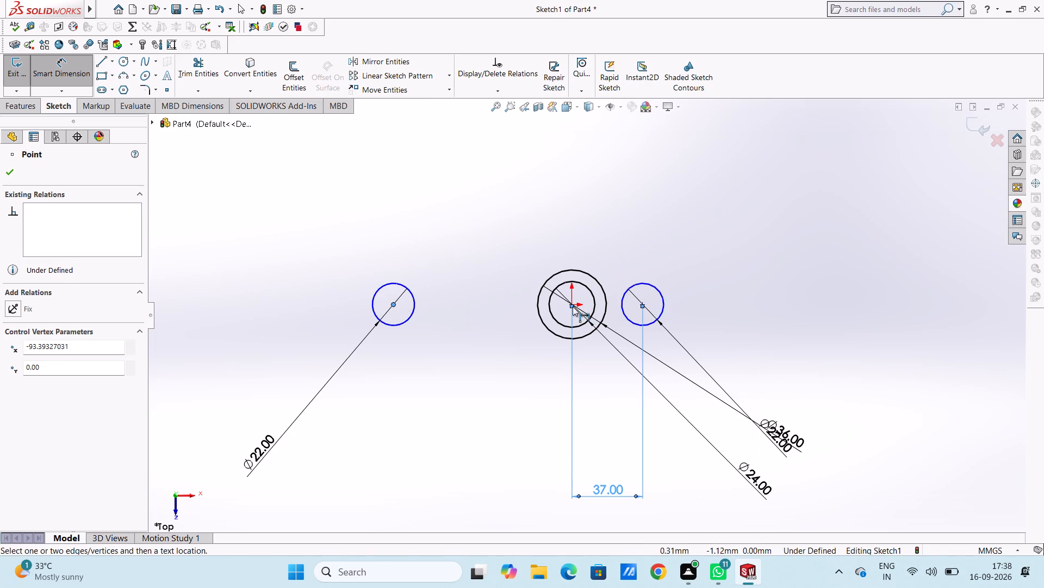
{"action": "left_click", "coordinate": [571, 304]}
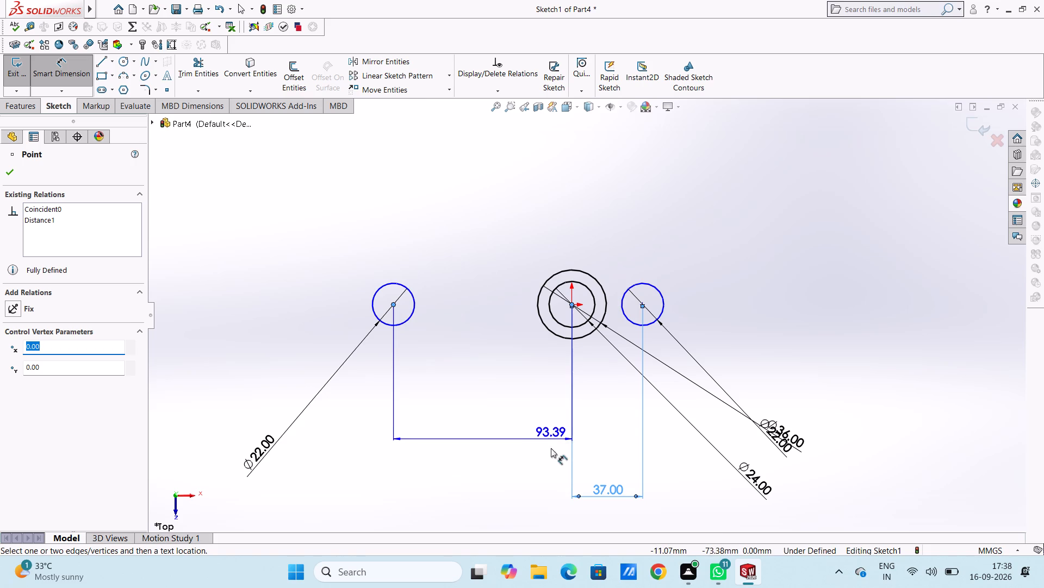
{"action": "double_click", "coordinate": [555, 499]}
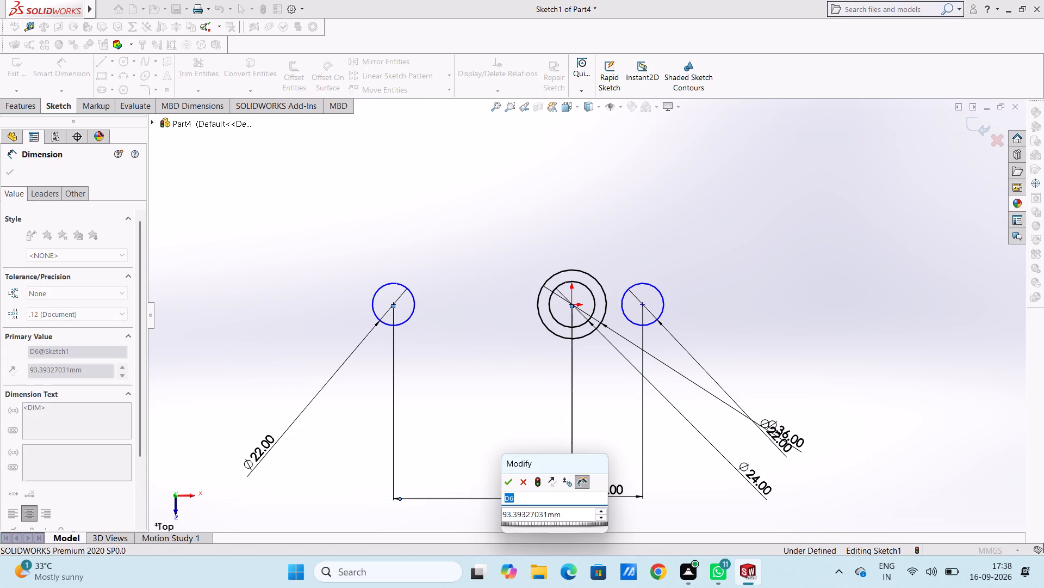
{"action": "double_click", "coordinate": [576, 512]}
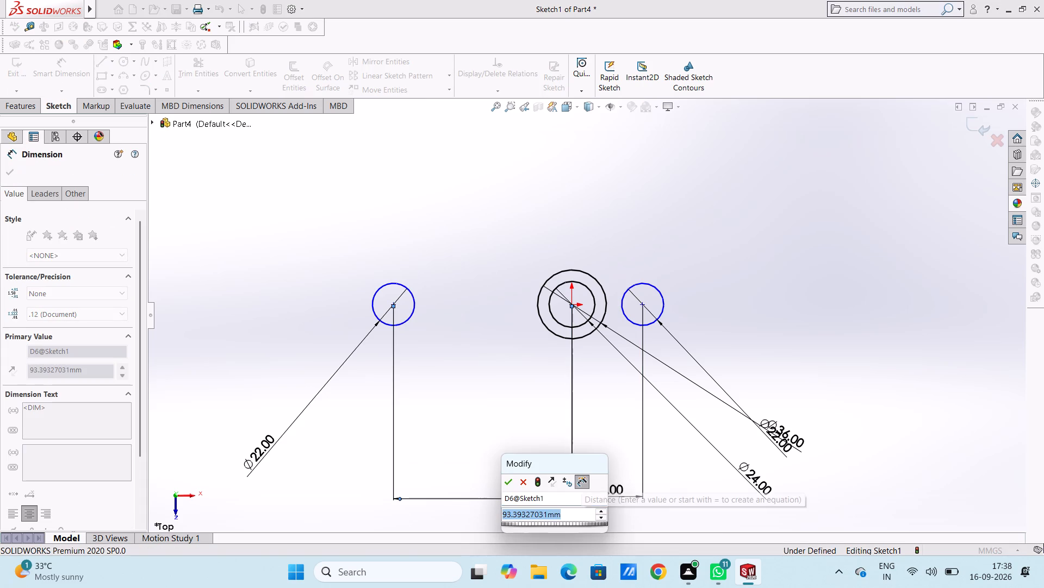
{"action": "type", "text": "37"}
{"action": "key", "text": "Return"}
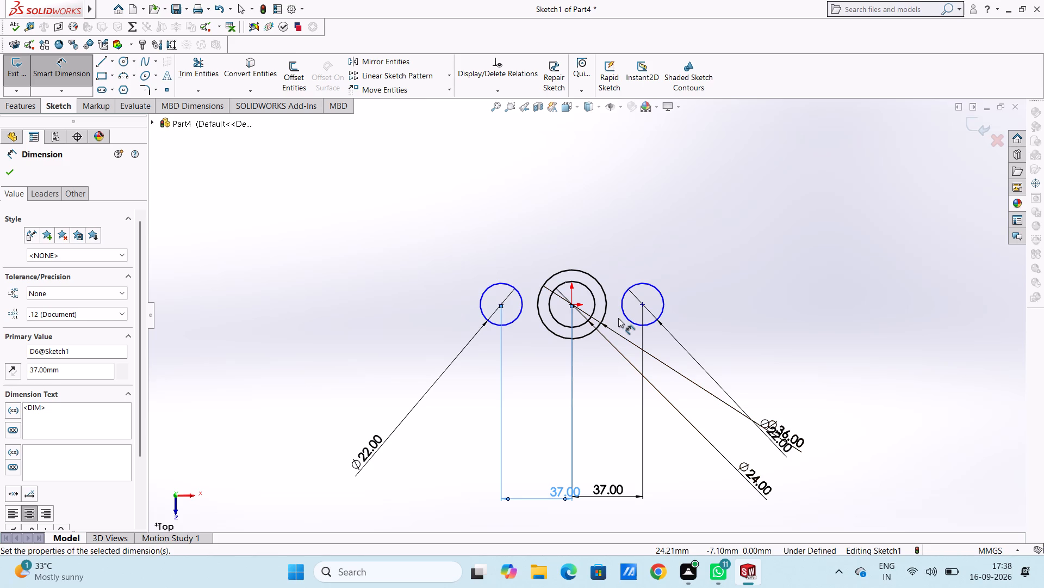
Set the centre distance between the origin and the circle right of it to 50 mm.
{"action": "scroll", "coordinate": [618, 318], "scroll_direction": "down", "scroll_amount": 3}
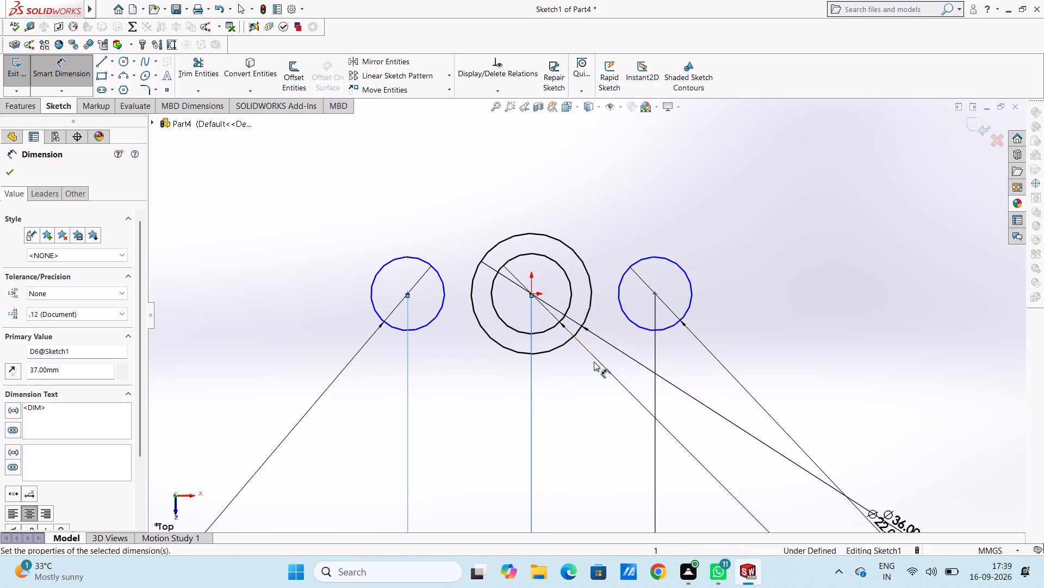
{"action": "scroll", "coordinate": [589, 370], "scroll_direction": "down", "scroll_amount": 3}
{"action": "scroll", "coordinate": [589, 370], "scroll_direction": "up", "scroll_amount": 2}
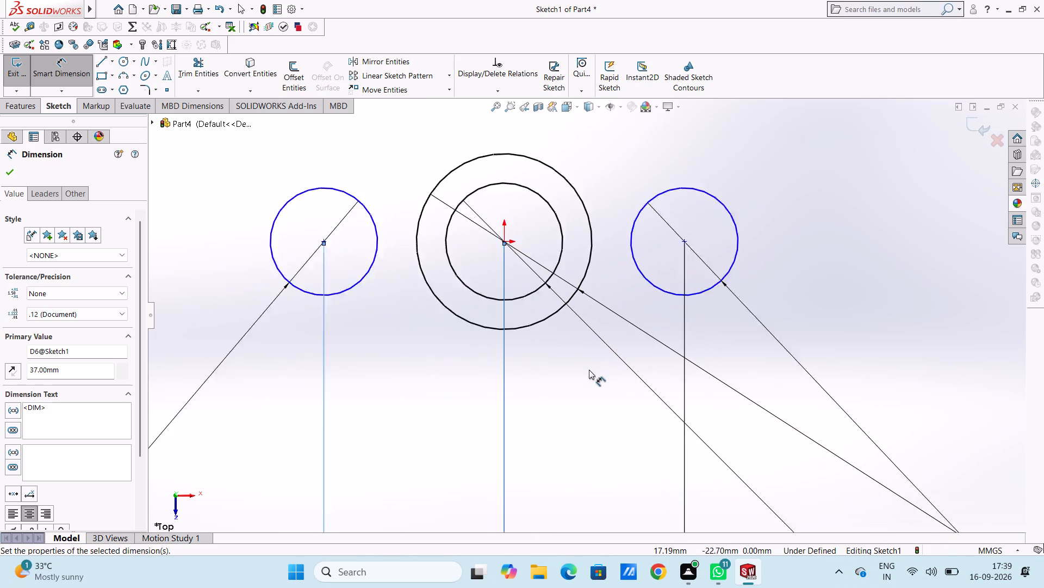
{"action": "scroll", "coordinate": [589, 370], "scroll_direction": "up", "scroll_amount": 1}
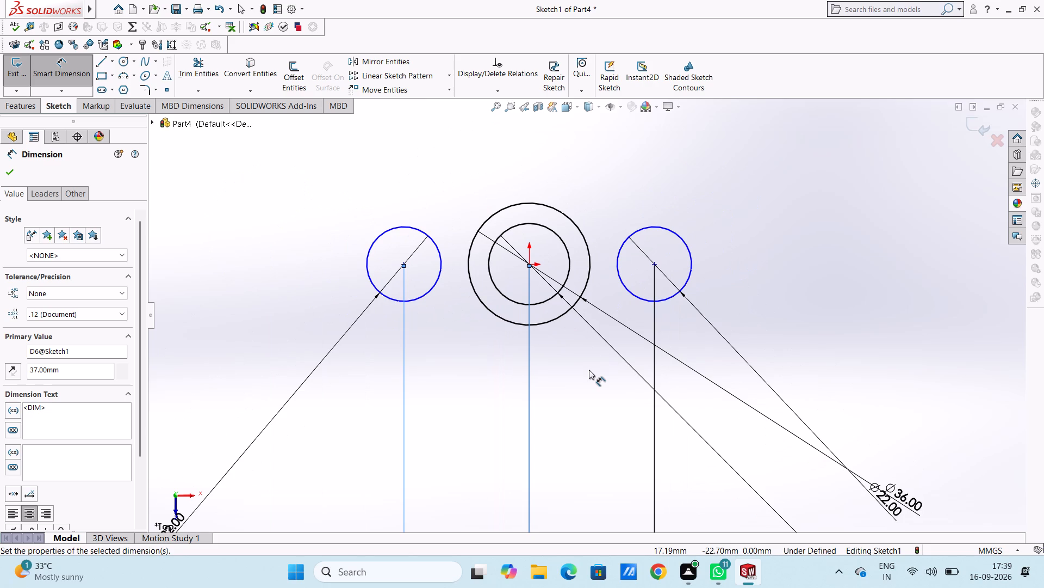
{"action": "scroll", "coordinate": [589, 370], "scroll_direction": "up", "scroll_amount": 2}
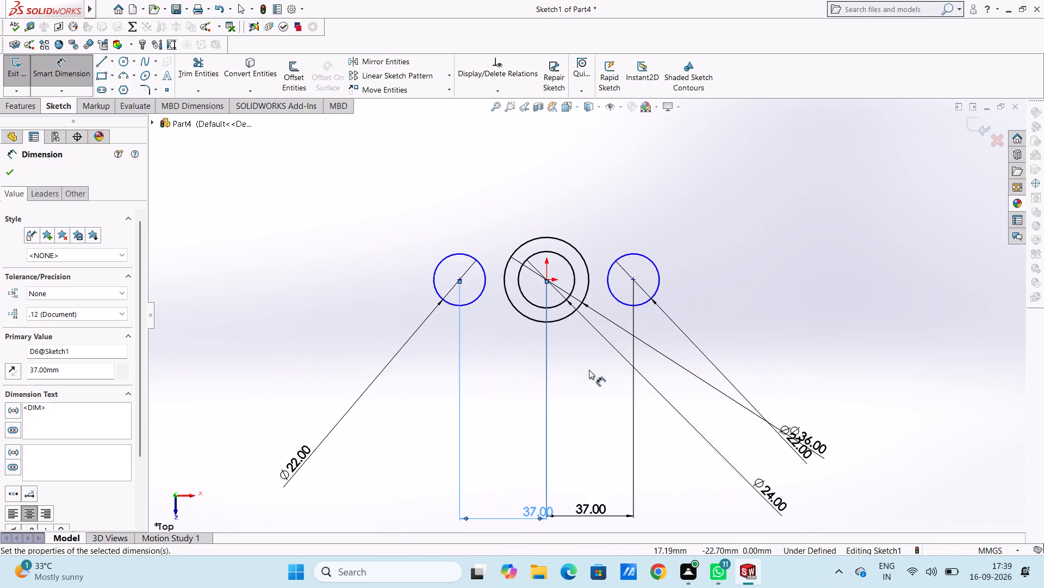
{"action": "scroll", "coordinate": [589, 370], "scroll_direction": "up", "scroll_amount": 2}
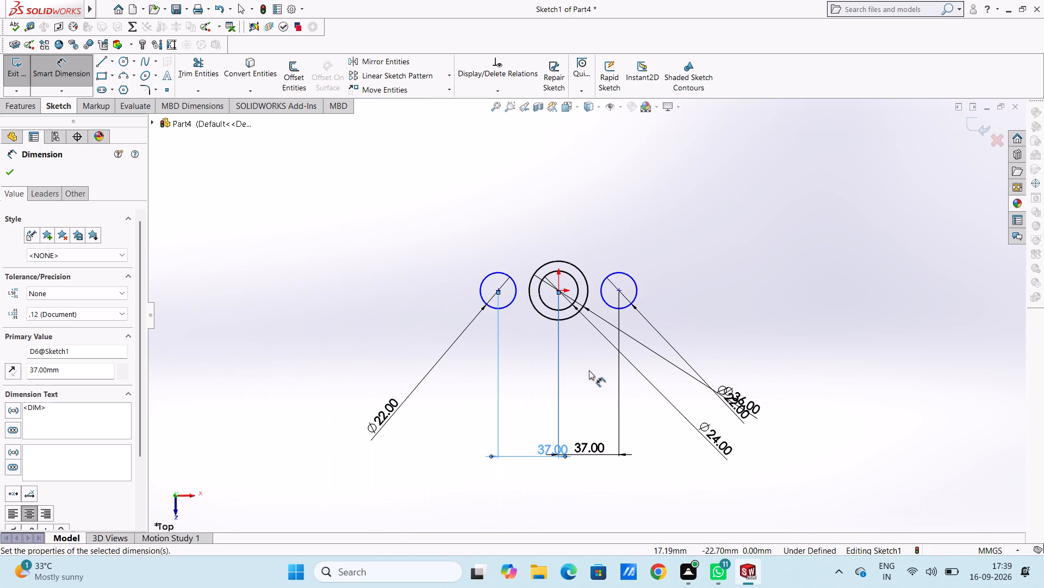
{"action": "scroll", "coordinate": [589, 370], "scroll_direction": "up", "scroll_amount": 3}
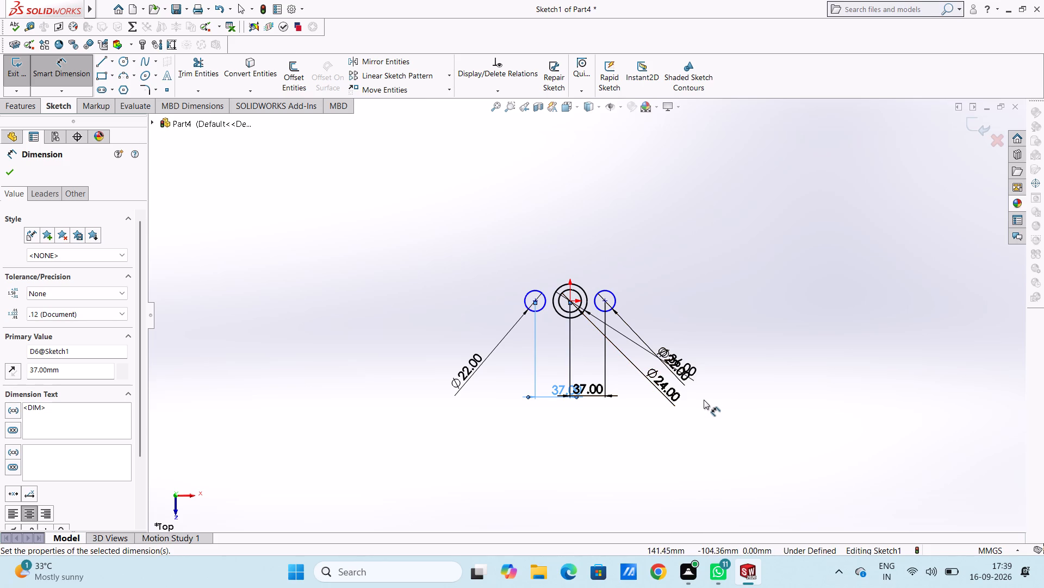
{"action": "scroll", "coordinate": [704, 400], "scroll_direction": "up", "scroll_amount": 2}
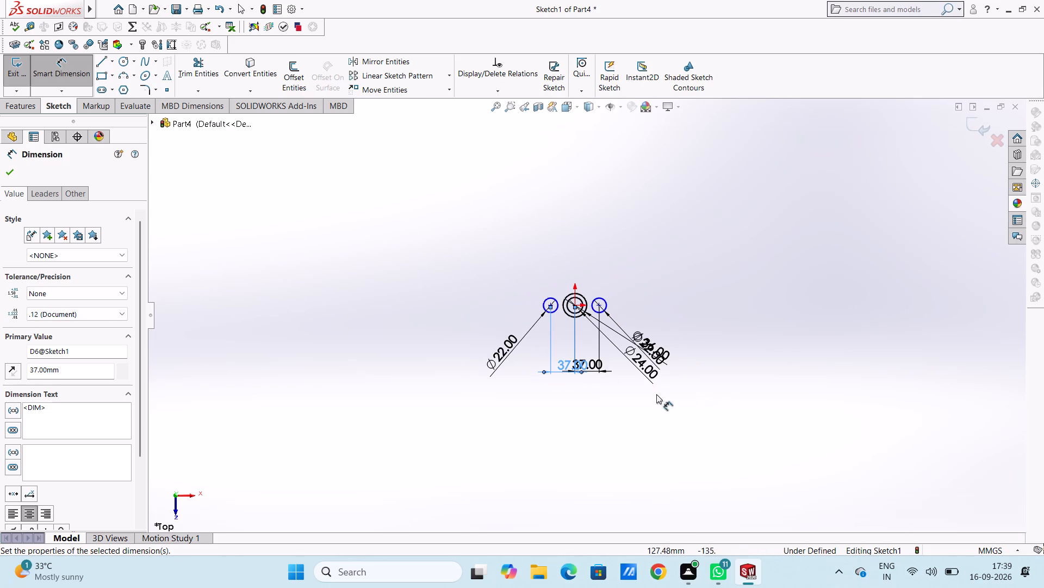
{"action": "scroll", "coordinate": [592, 337], "scroll_direction": "down", "scroll_amount": 3}
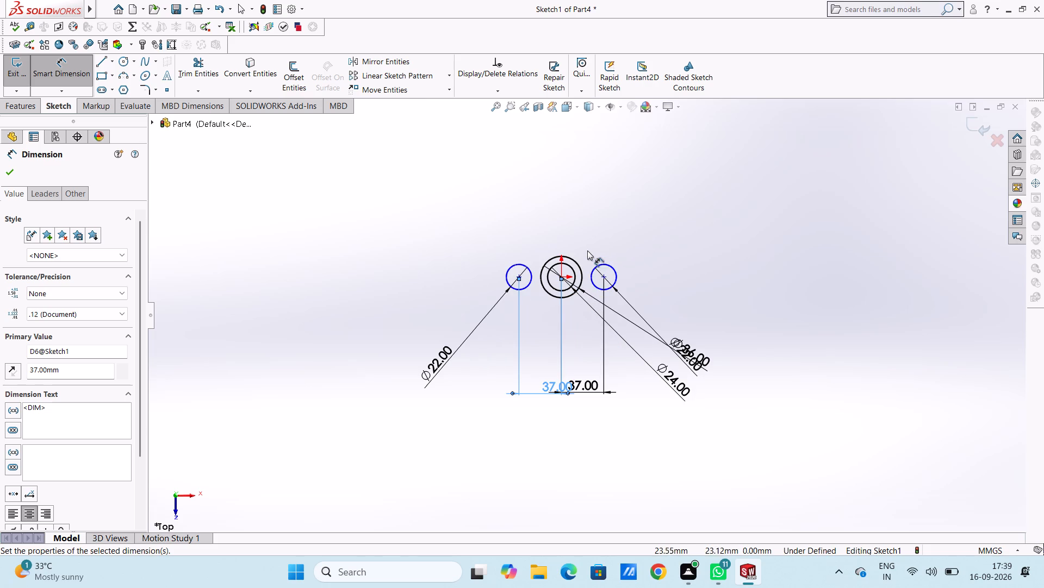
{"action": "scroll", "coordinate": [587, 250], "scroll_direction": "down", "scroll_amount": 3}
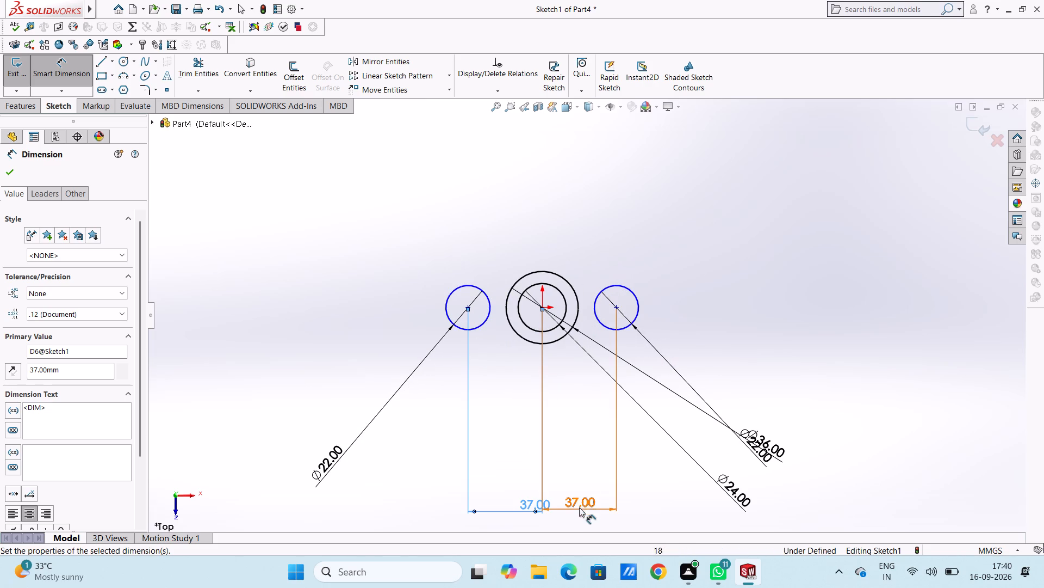
{"action": "double_click", "coordinate": [585, 501]}
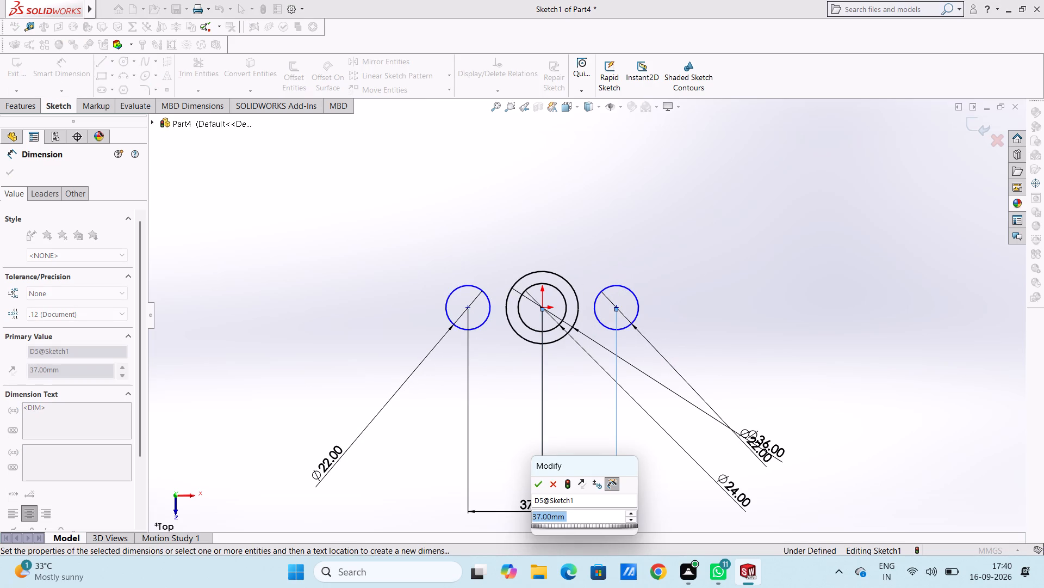
{"action": "type", "text": "50"}
{"action": "key", "text": "Return"}
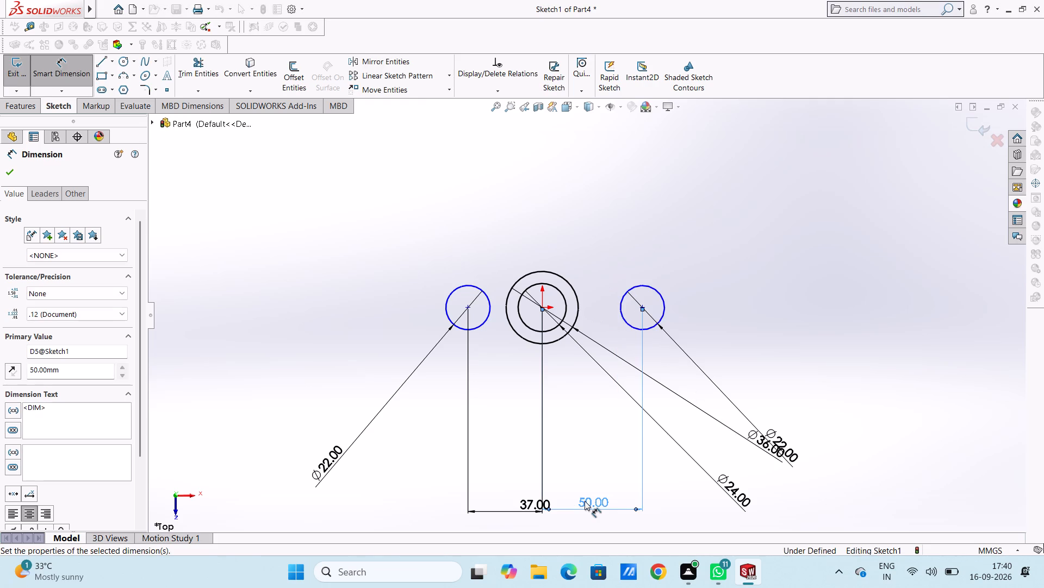
Set the centre distance between the origin and the circle left of it to 50 mm.
{"action": "double_click", "coordinate": [513, 512]}
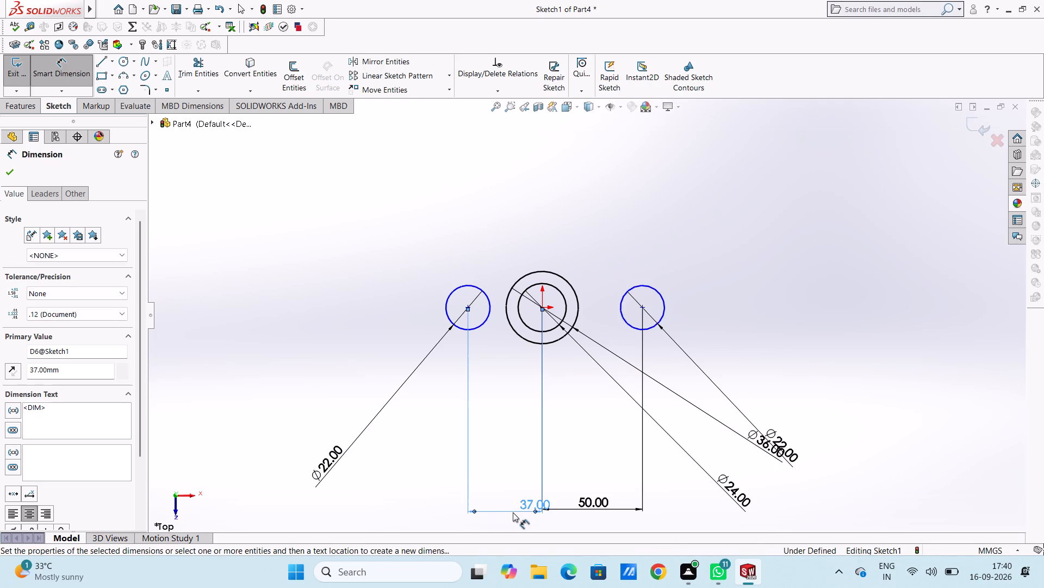
{"action": "left_click", "coordinate": [513, 512]}
{"action": "double_click", "coordinate": [513, 512]}
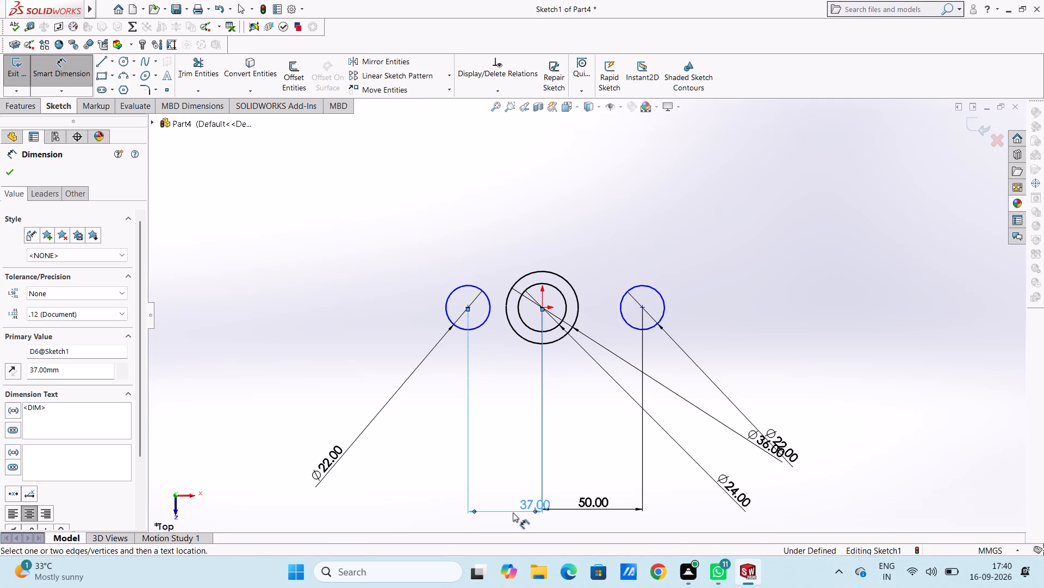
{"action": "left_click", "coordinate": [518, 481]}
{"action": "double_click", "coordinate": [532, 506]}
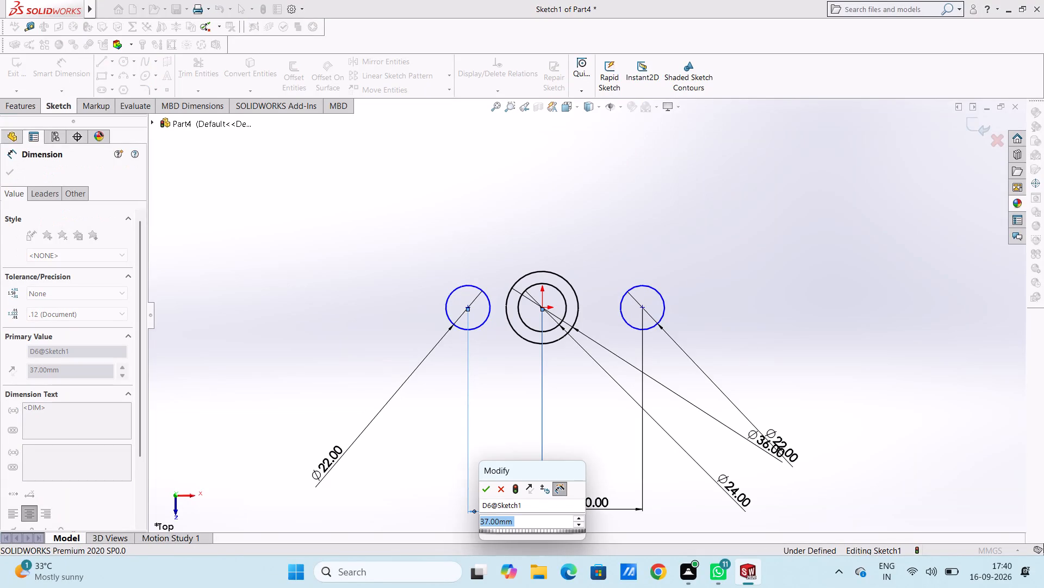
{"action": "type", "text": "50"}
{"action": "key", "text": "Return"}
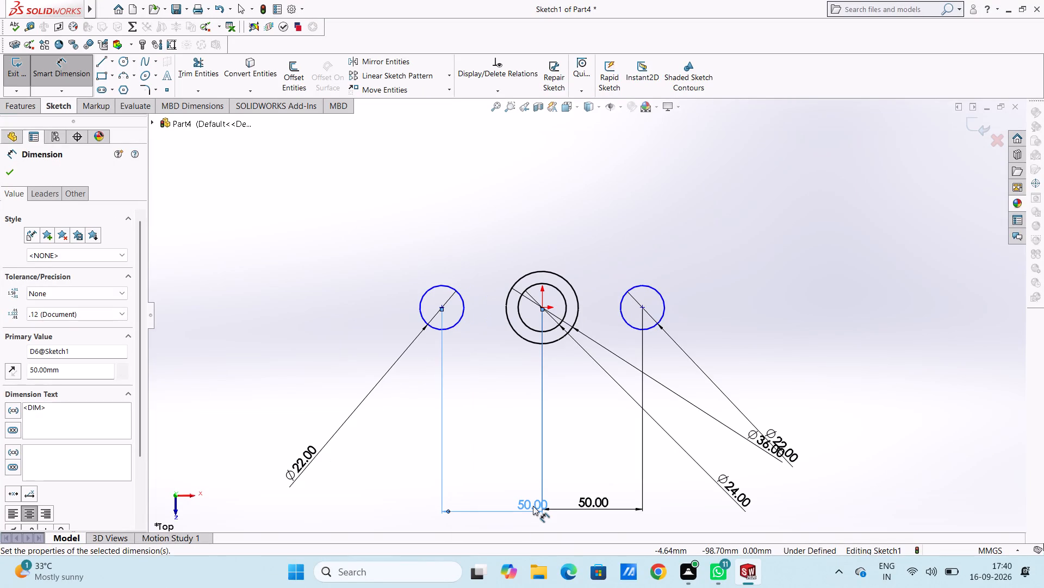
{"action": "key", "text": "Escape"}
{"action": "key", "text": "Escape"}
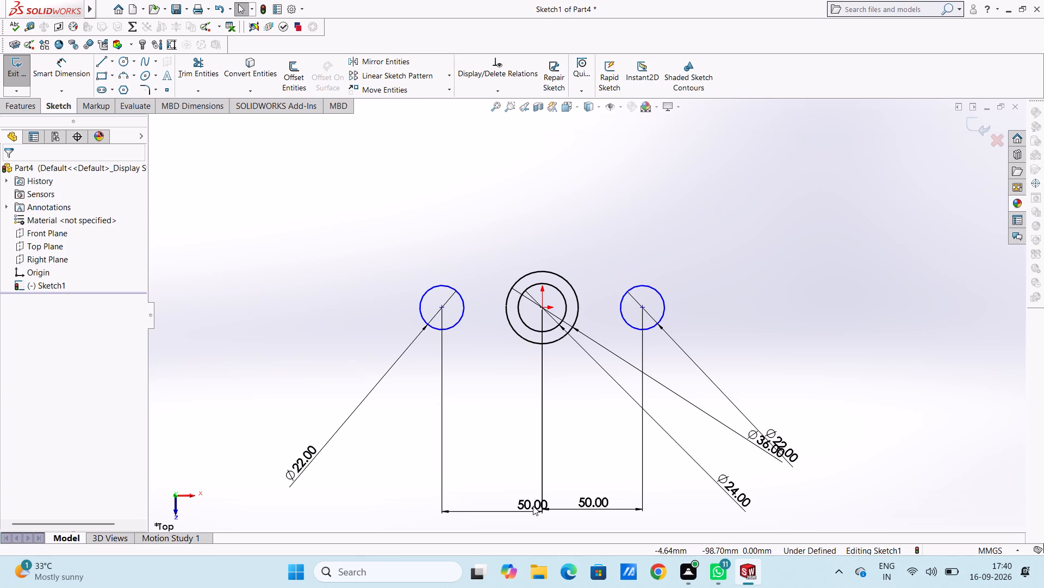
Sketch upper and lower tangent lines, each about 49.5 mm long, joining the circle left of the origin to the outer central circle.
{"action": "left_click", "coordinate": [101, 59]}
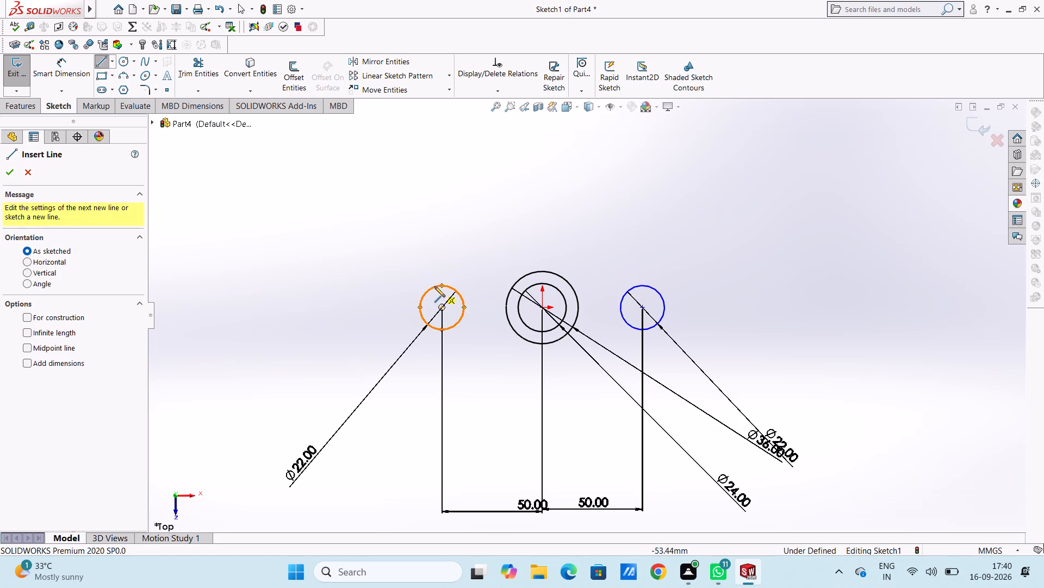
{"action": "left_click", "coordinate": [433, 286]}
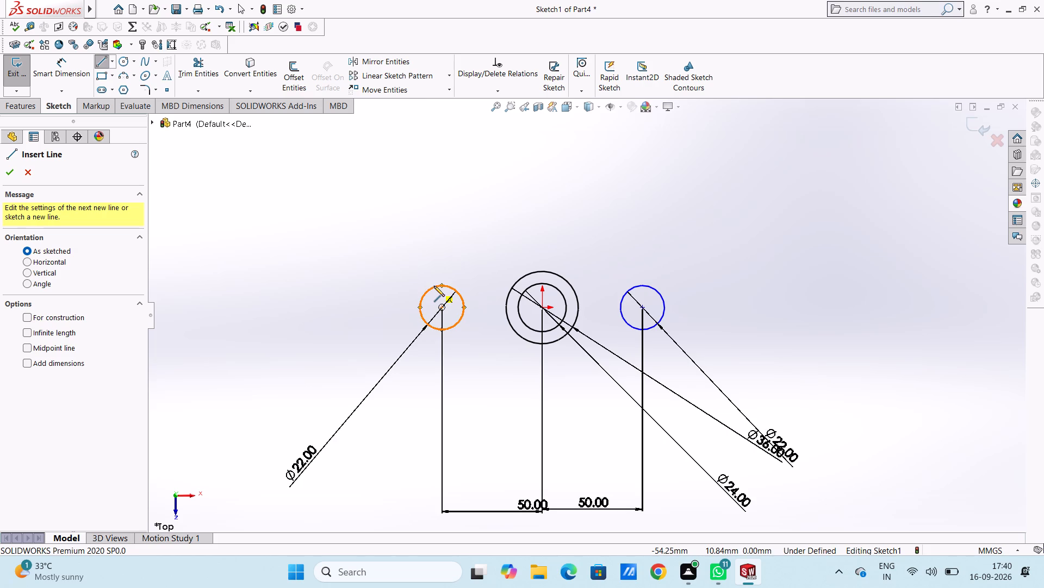
{"action": "left_click", "coordinate": [533, 271]}
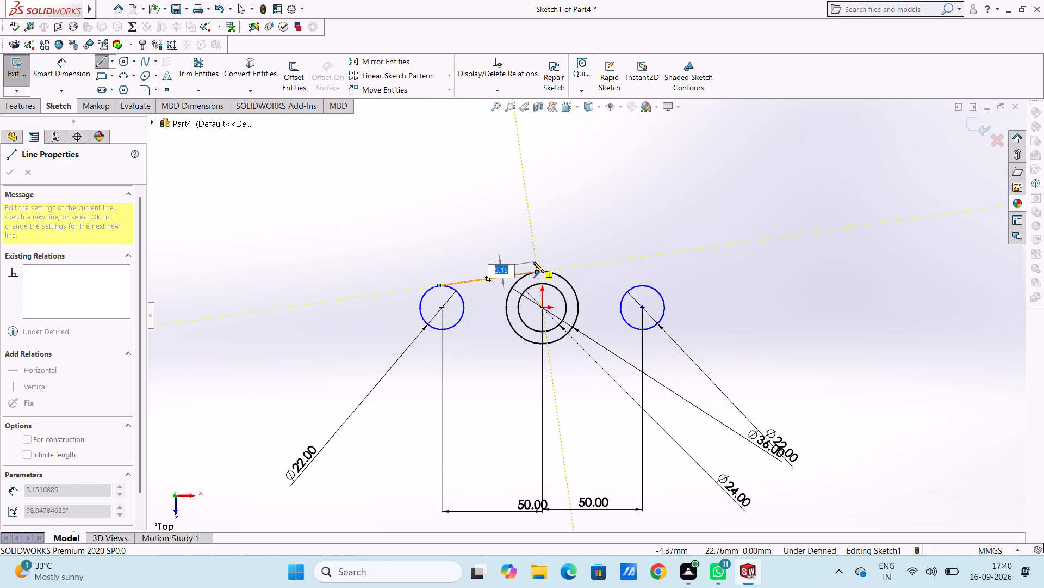
{"action": "key", "text": "Escape"}
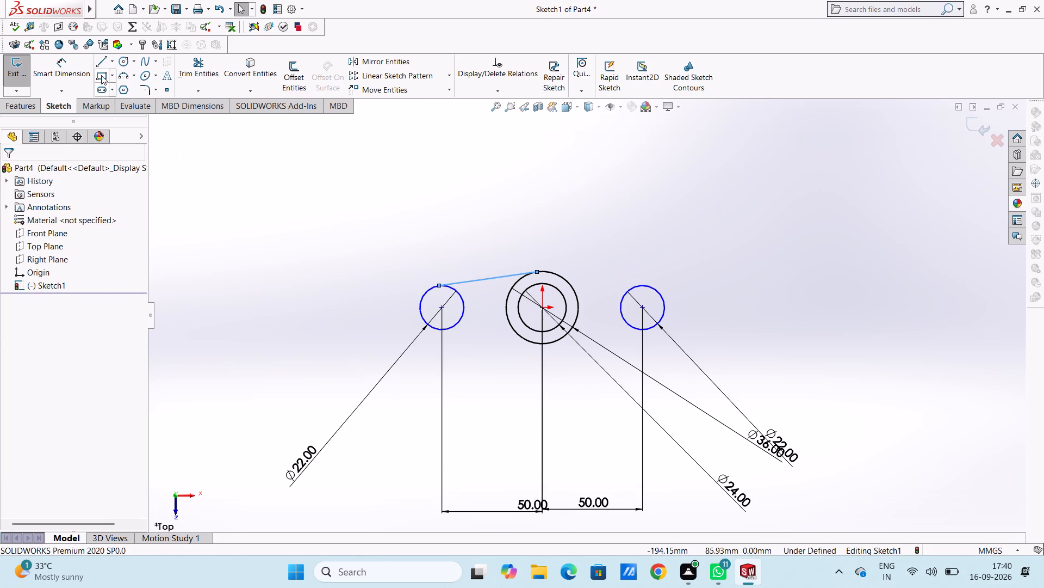
{"action": "left_click", "coordinate": [105, 61]}
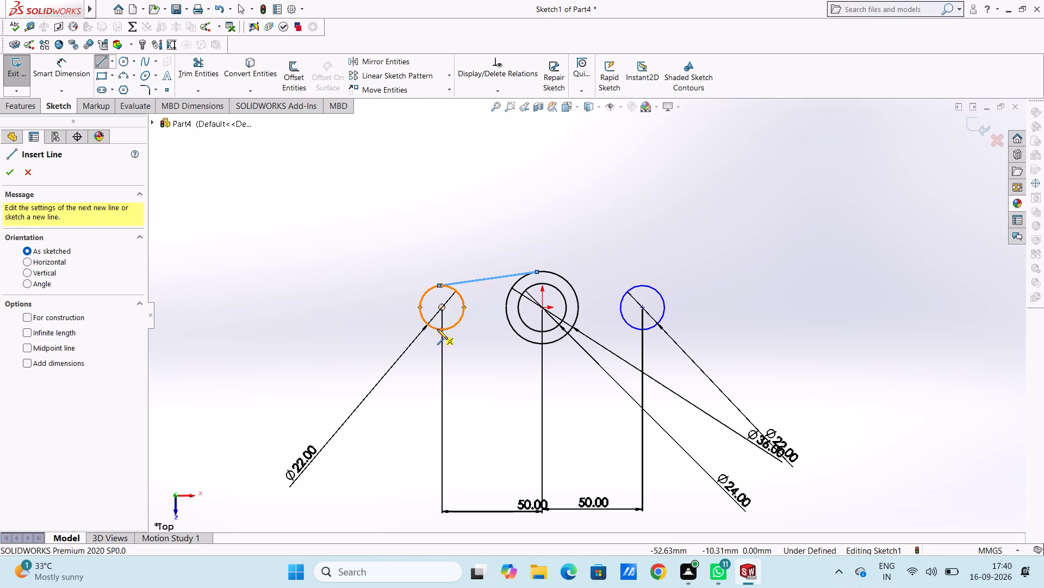
{"action": "left_click", "coordinate": [437, 329]}
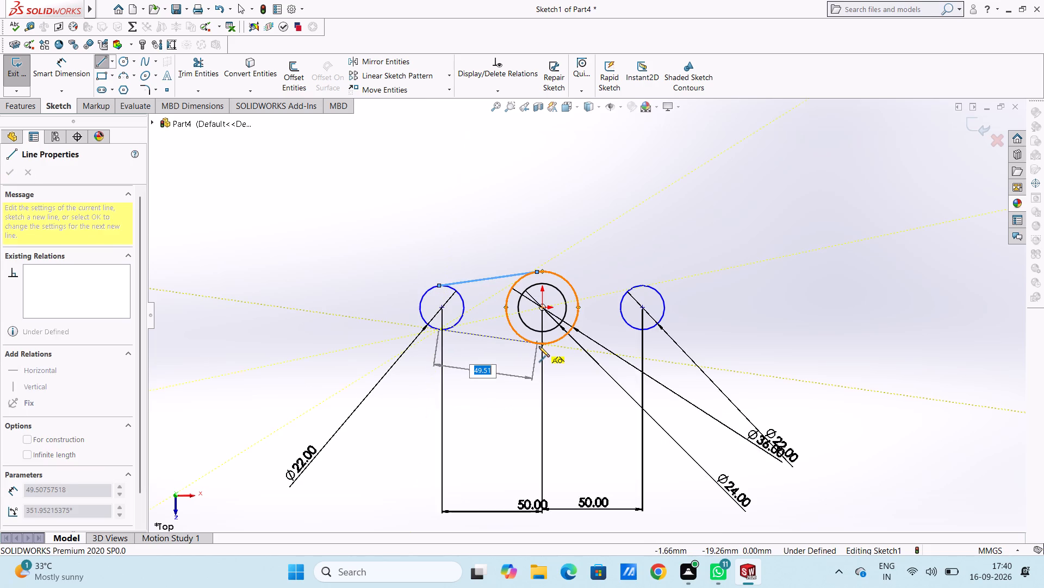
{"action": "left_click", "coordinate": [536, 344]}
{"action": "key", "text": "Escape"}
{"action": "key", "text": "Escape"}
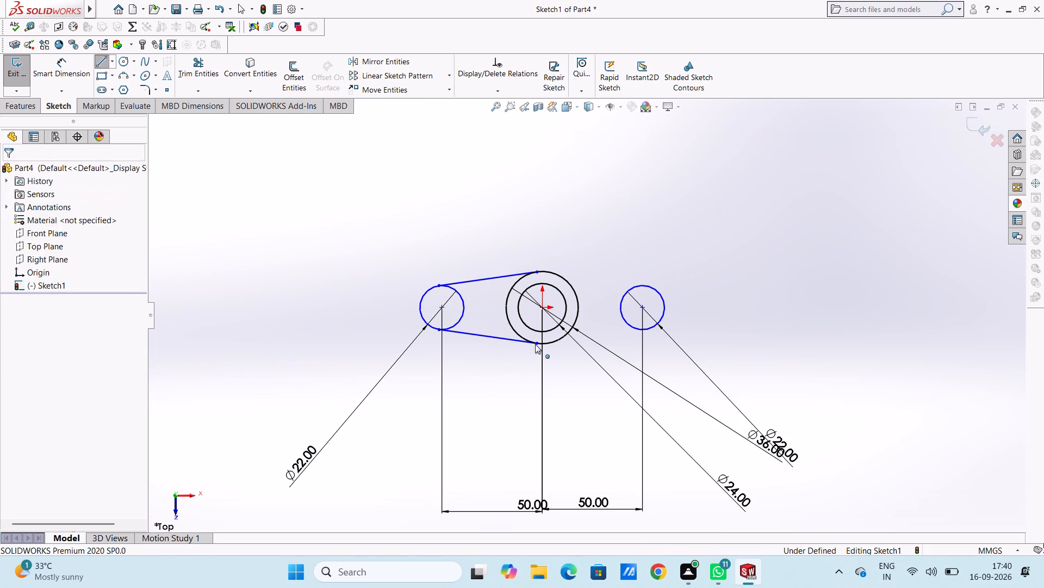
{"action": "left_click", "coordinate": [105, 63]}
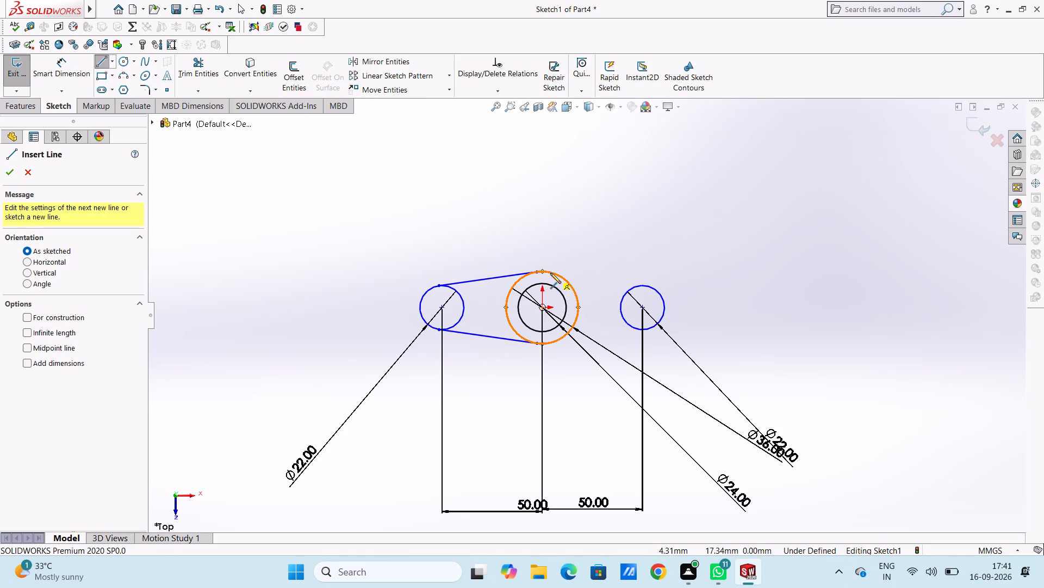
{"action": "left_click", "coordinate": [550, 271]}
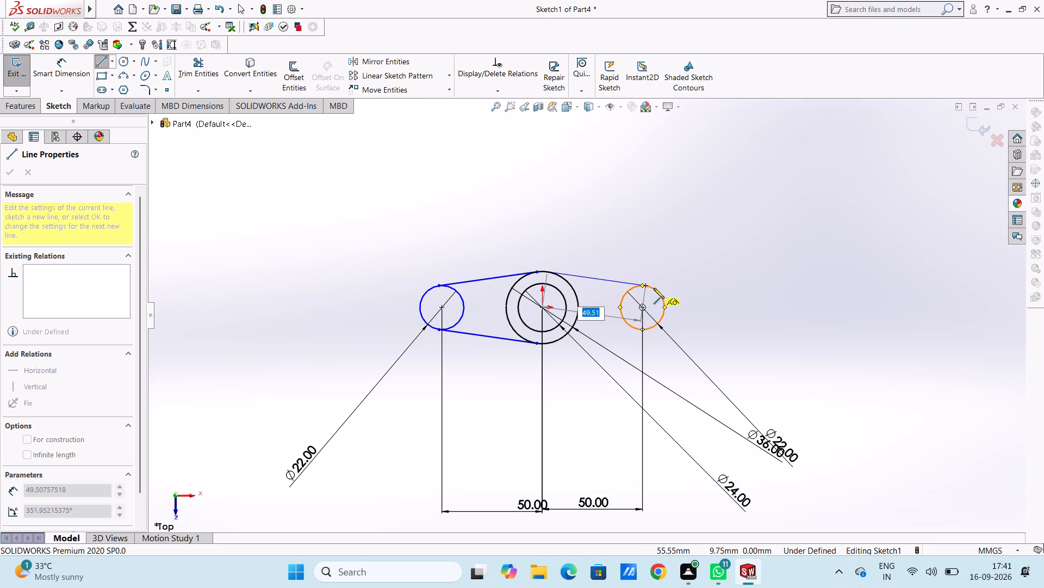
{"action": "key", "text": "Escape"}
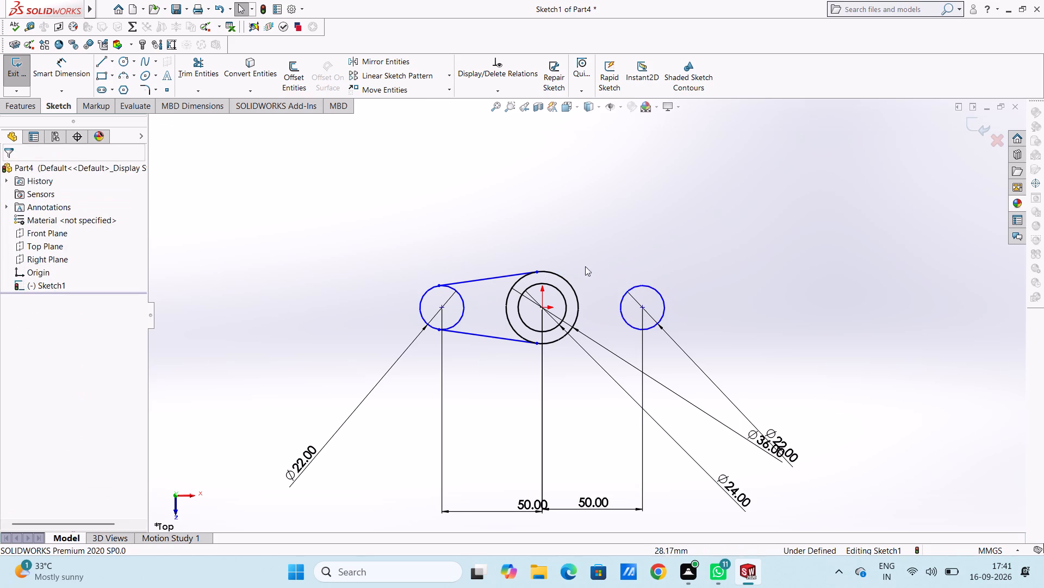
Sketch an upper line about 49.5 mm long and a lower line about 47.5 mm long, joining the circle right of the origin to the outer central circle.
{"action": "left_click", "coordinate": [101, 65]}
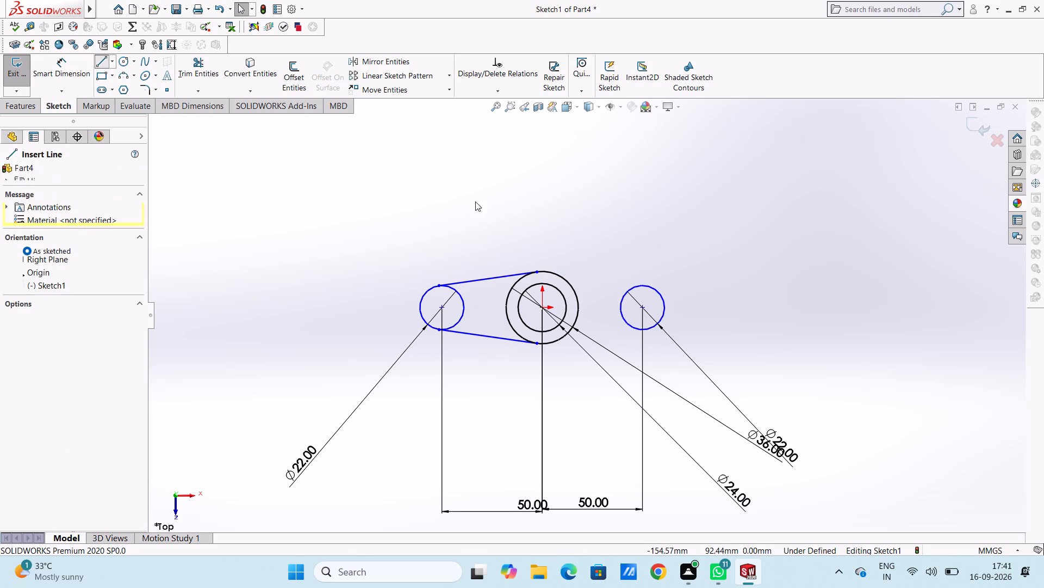
{"action": "left_click", "coordinate": [652, 288]}
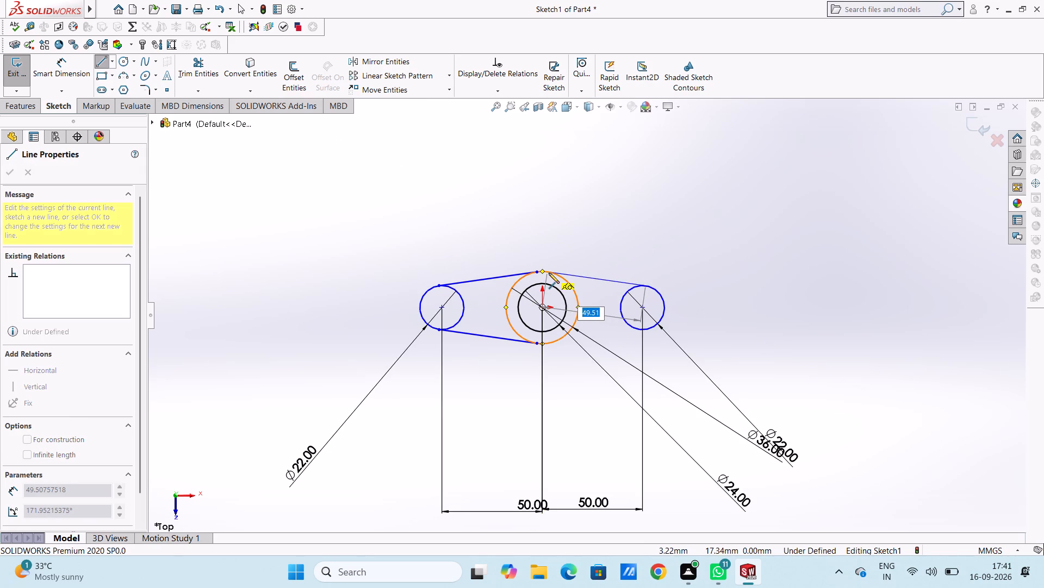
{"action": "left_click", "coordinate": [549, 273]}
{"action": "key", "text": "Escape"}
{"action": "key", "text": "Escape"}
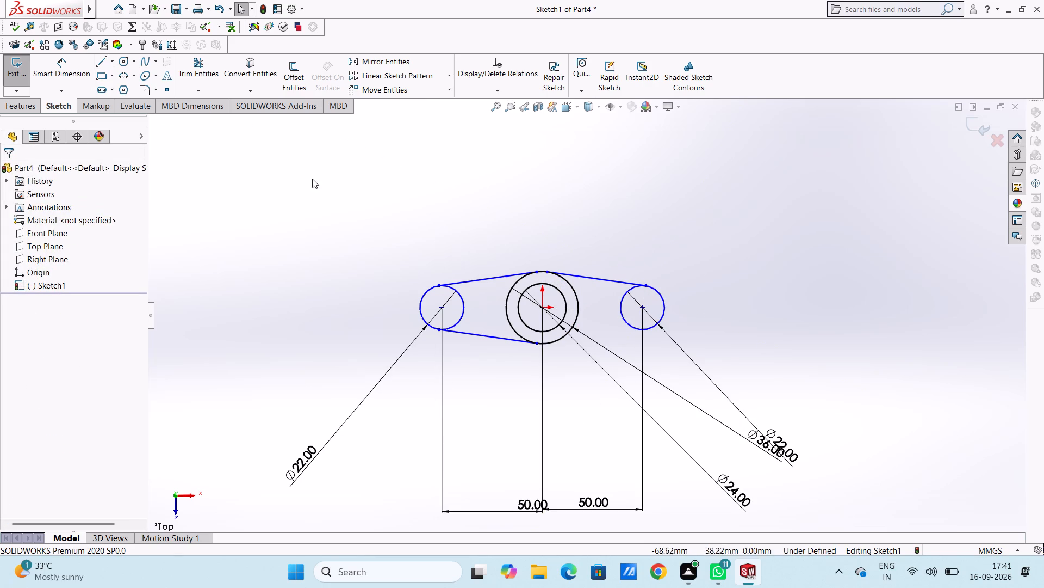
{"action": "left_click", "coordinate": [103, 64]}
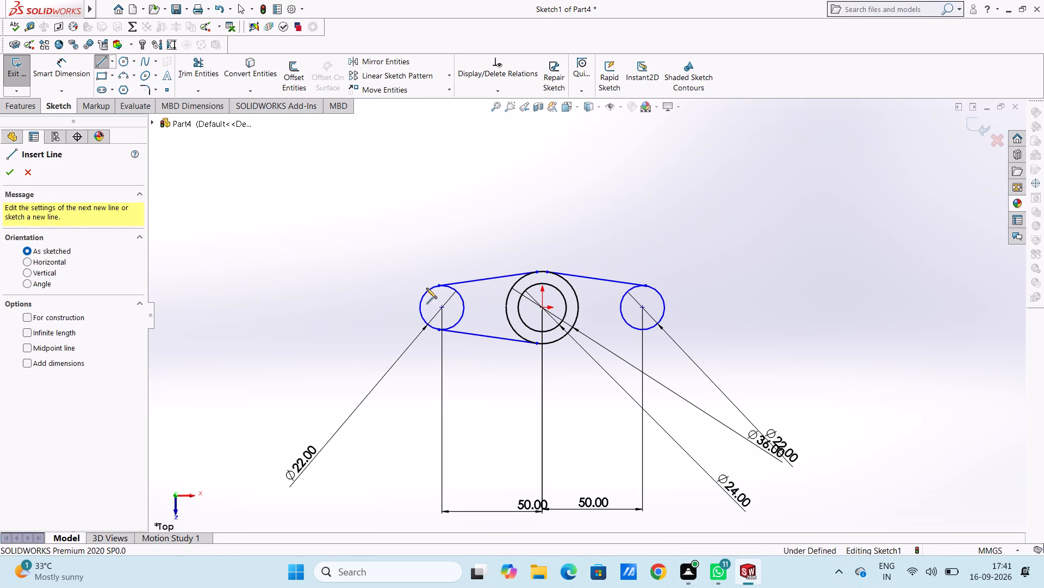
{"action": "left_click", "coordinate": [647, 329]}
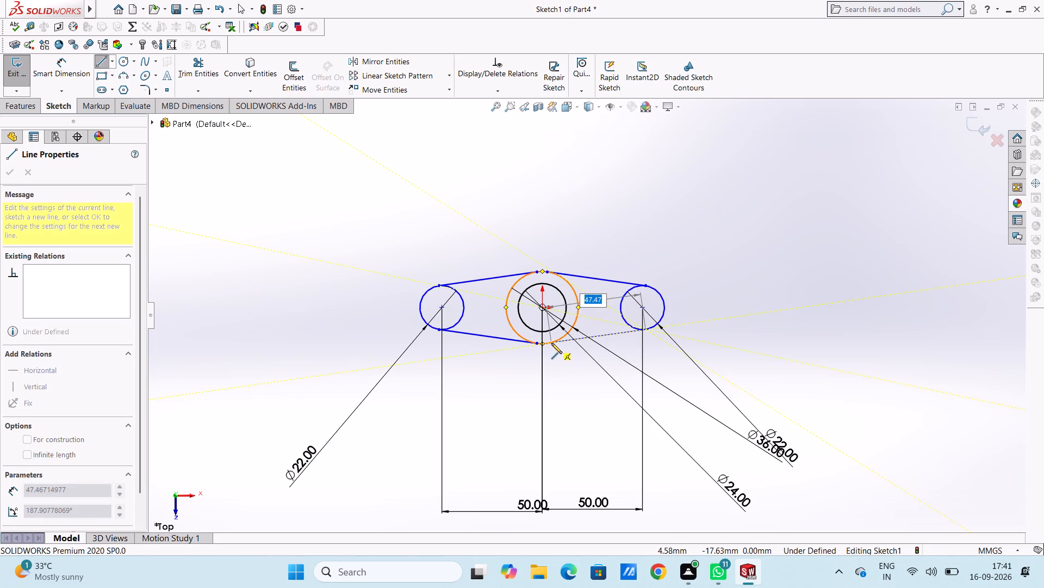
{"action": "left_click", "coordinate": [551, 343]}
{"action": "key", "text": "Escape"}
{"action": "key", "text": "Escape"}
{"action": "key", "text": "Escape"}
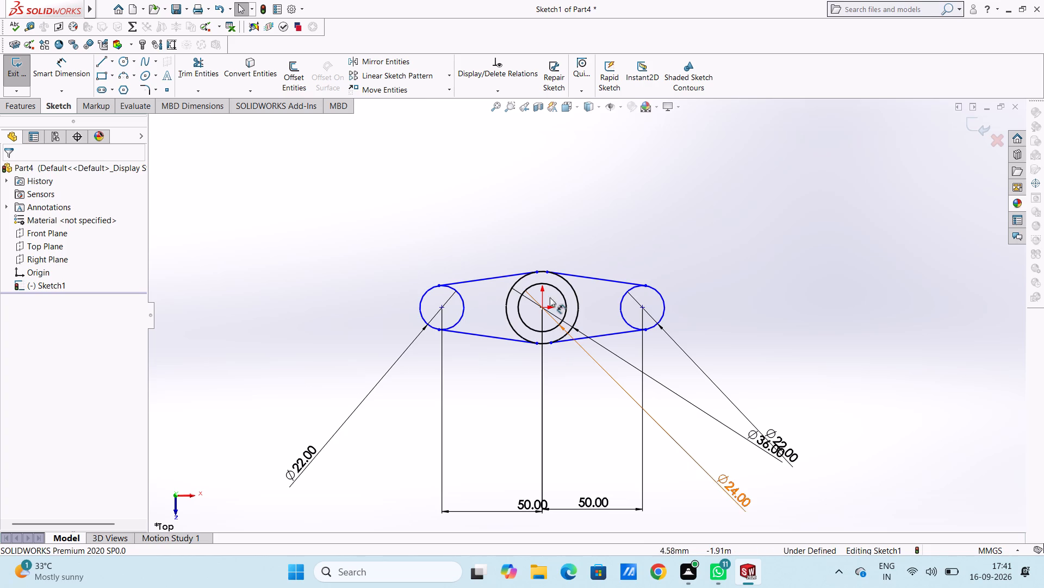
Apply tangent relations between the upper line left of the origin and both the outer central circle and the small circle left of it.
{"action": "scroll", "coordinate": [402, 284], "scroll_direction": "down", "scroll_amount": 2}
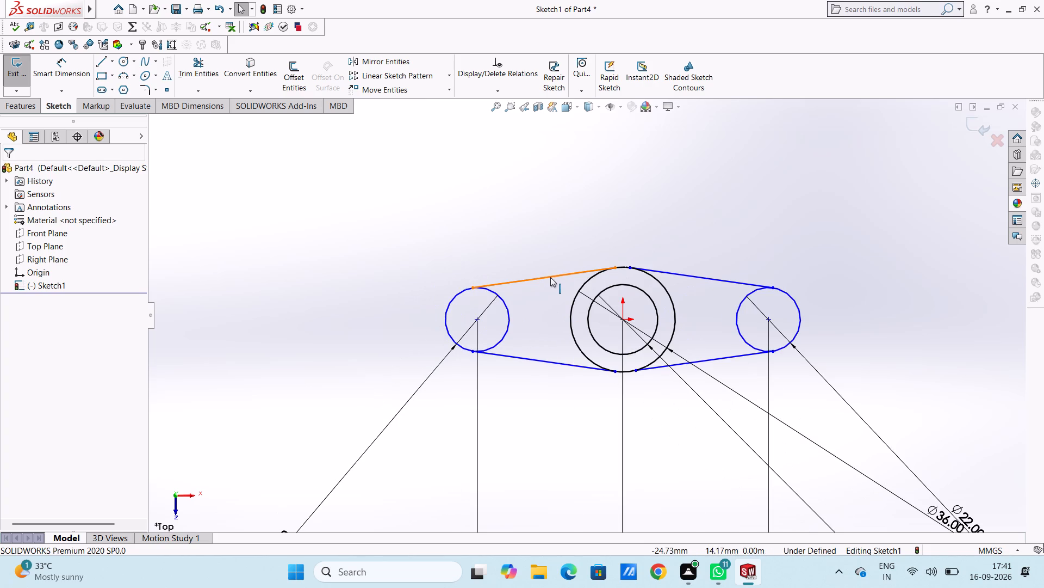
{"action": "left_click", "coordinate": [550, 277]}
{"action": "left_click", "coordinate": [588, 278], "text": "ctrl"}
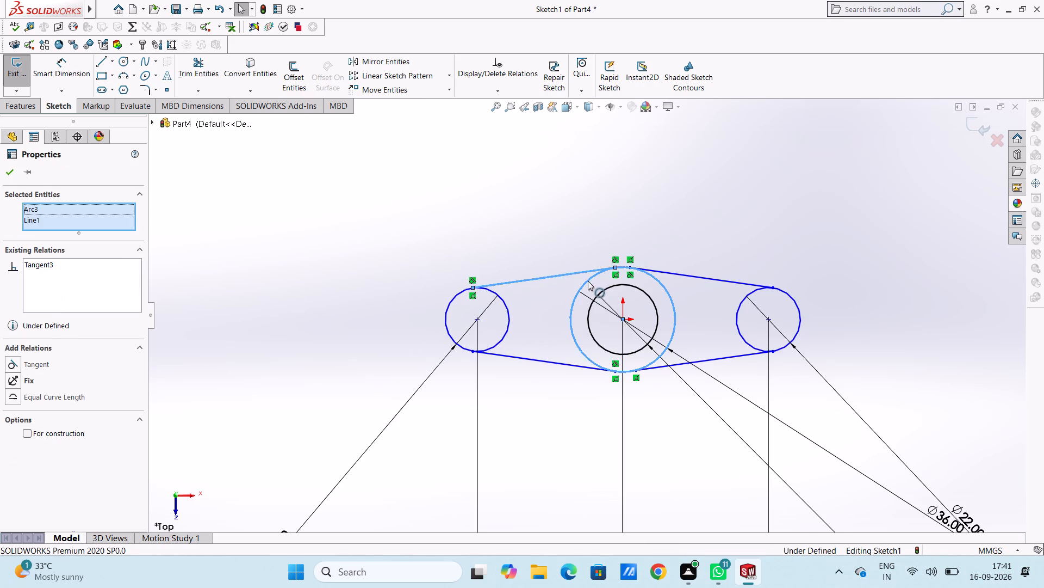
{"action": "left_click", "coordinate": [13, 358]}
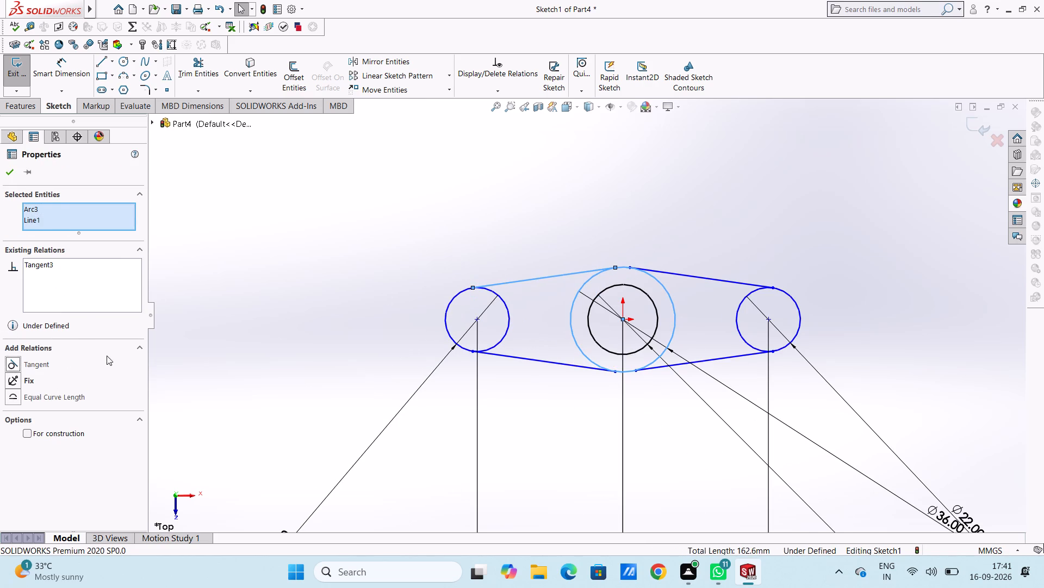
{"action": "left_click", "coordinate": [369, 308]}
{"action": "left_click", "coordinate": [508, 283]}
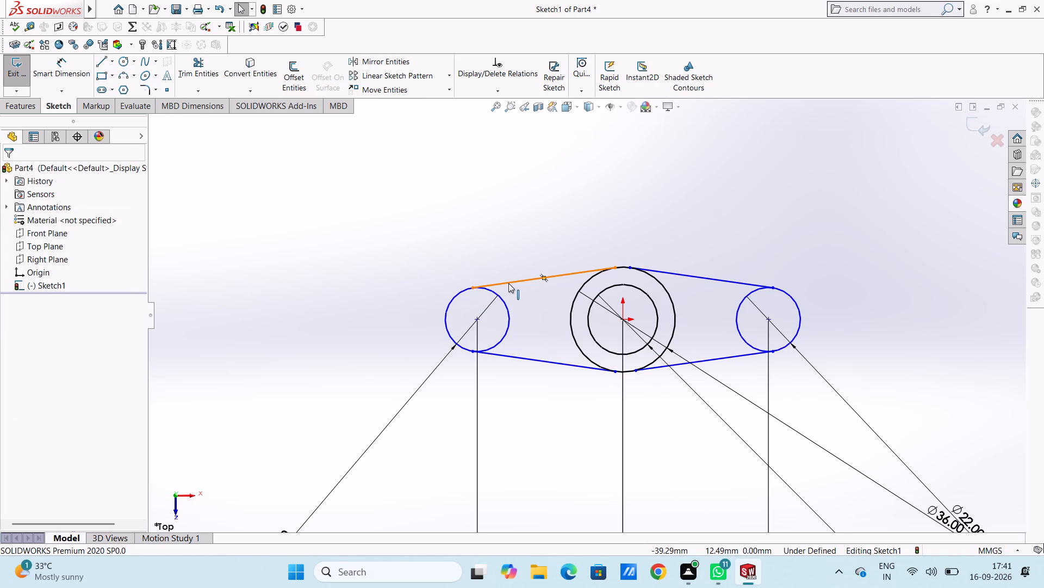
{"action": "left_click", "coordinate": [457, 295], "text": "ctrl"}
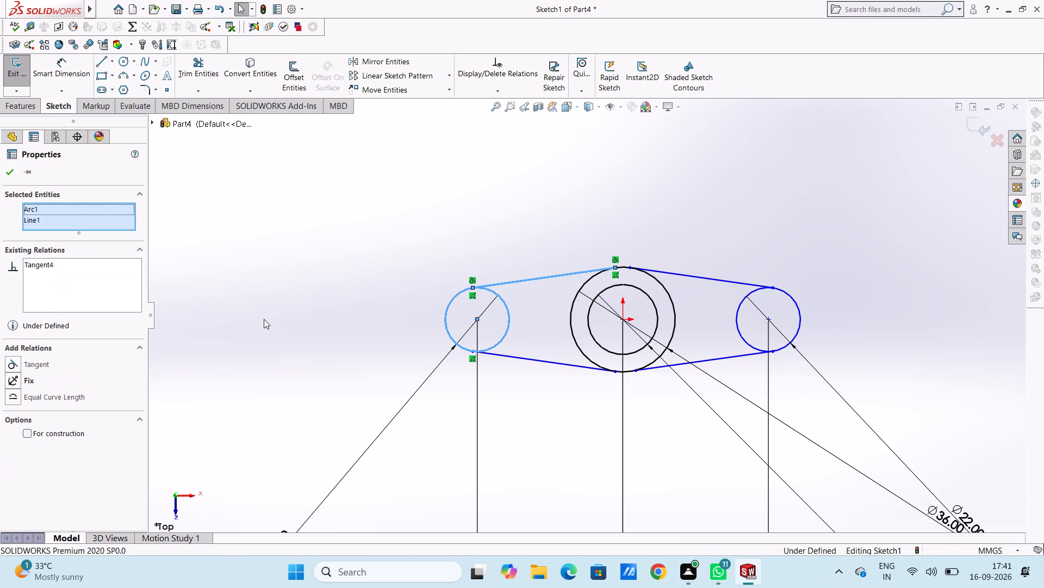
{"action": "left_click", "coordinate": [17, 360]}
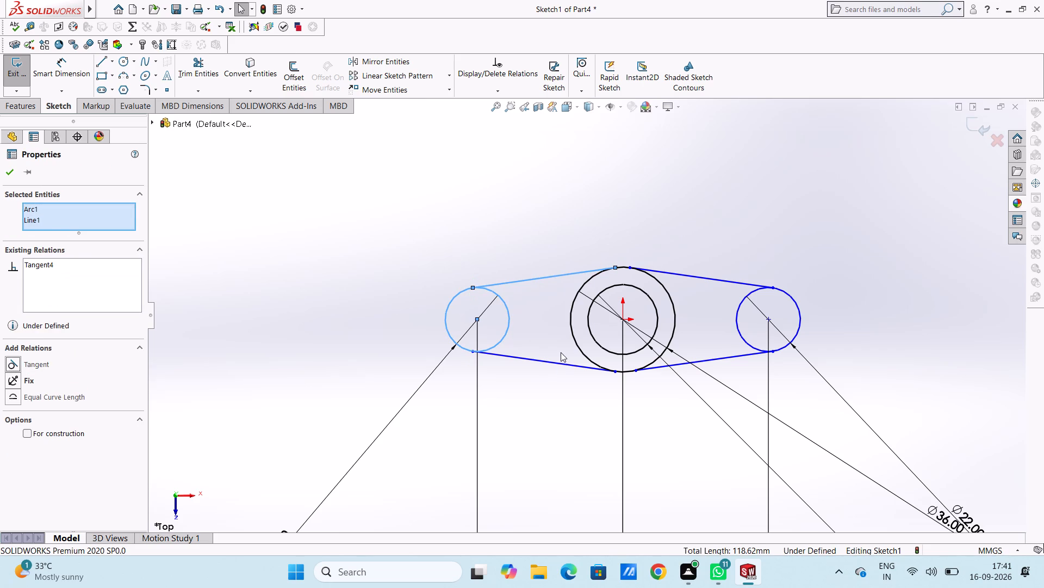
{"action": "left_click", "coordinate": [555, 342]}
Apply tangent relations between the lower line left of the origin and both the outer central circle and the small circle left of it.
{"action": "left_click", "coordinate": [574, 363]}
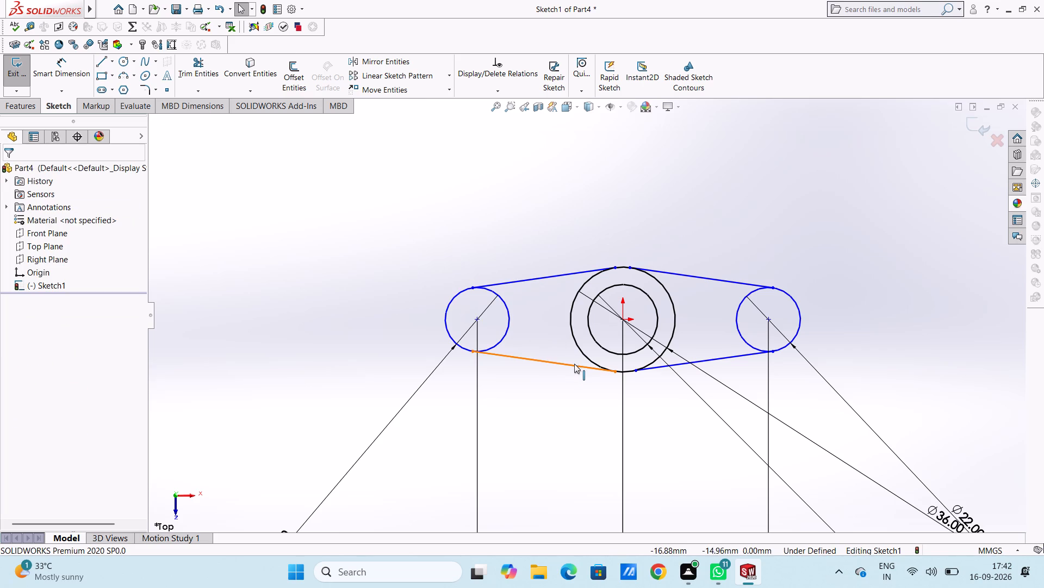
{"action": "left_click", "coordinate": [576, 338], "text": "ctrl"}
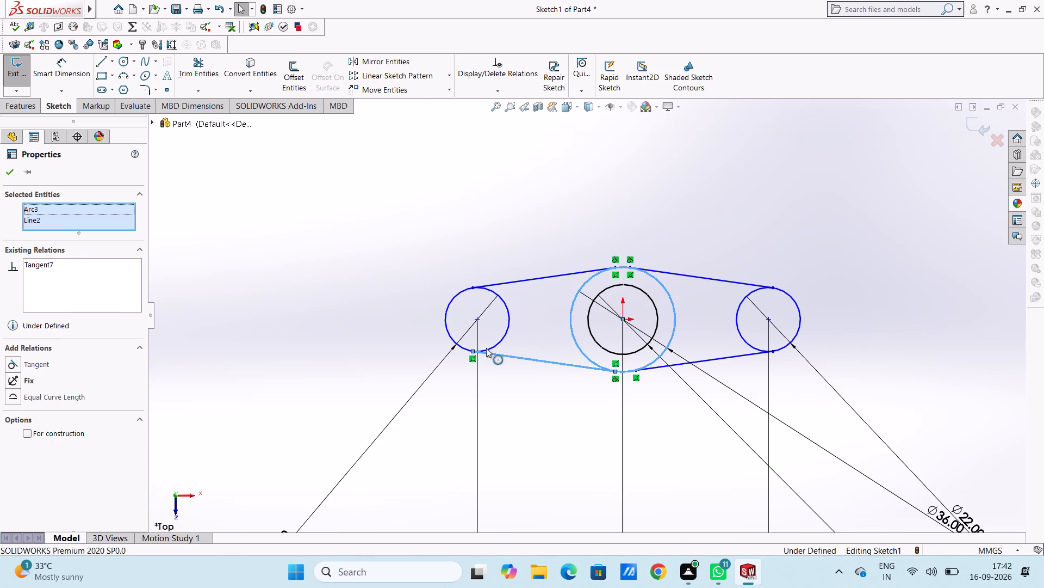
{"action": "left_click", "coordinate": [10, 363]}
{"action": "left_click", "coordinate": [250, 346]}
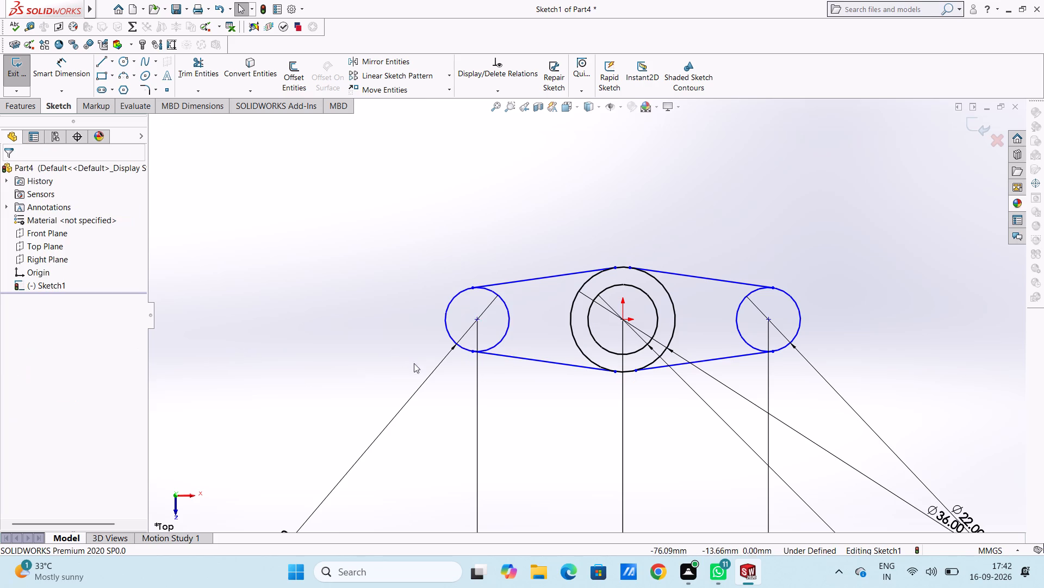
{"action": "left_click", "coordinate": [494, 354]}
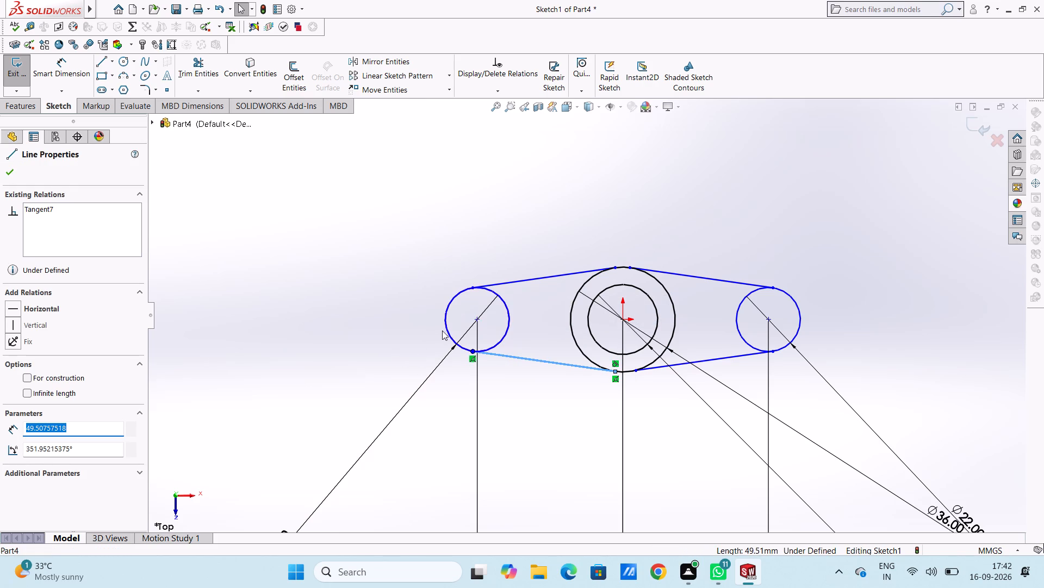
{"action": "left_click", "coordinate": [448, 331], "text": "ctrl"}
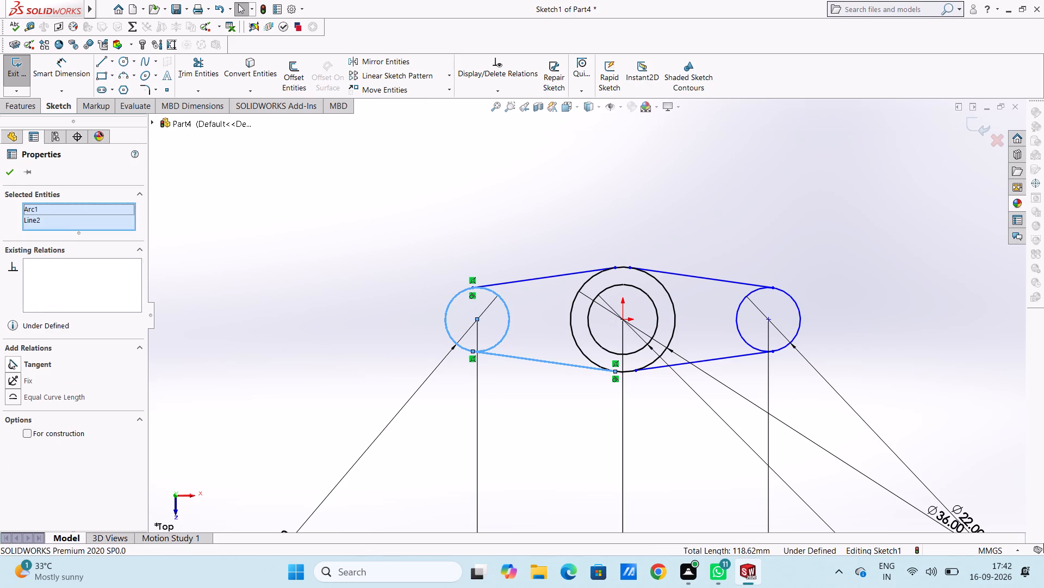
{"action": "left_click", "coordinate": [10, 359]}
{"action": "left_click", "coordinate": [289, 323]}
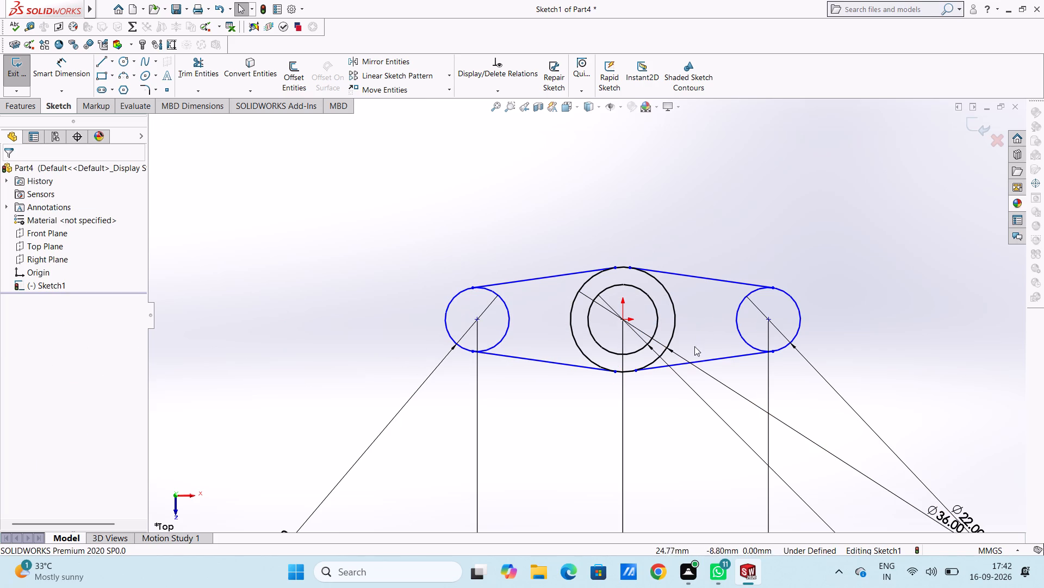
Make the lower line right of the origin tangent to the outer central circle.
{"action": "left_click", "coordinate": [701, 359]}
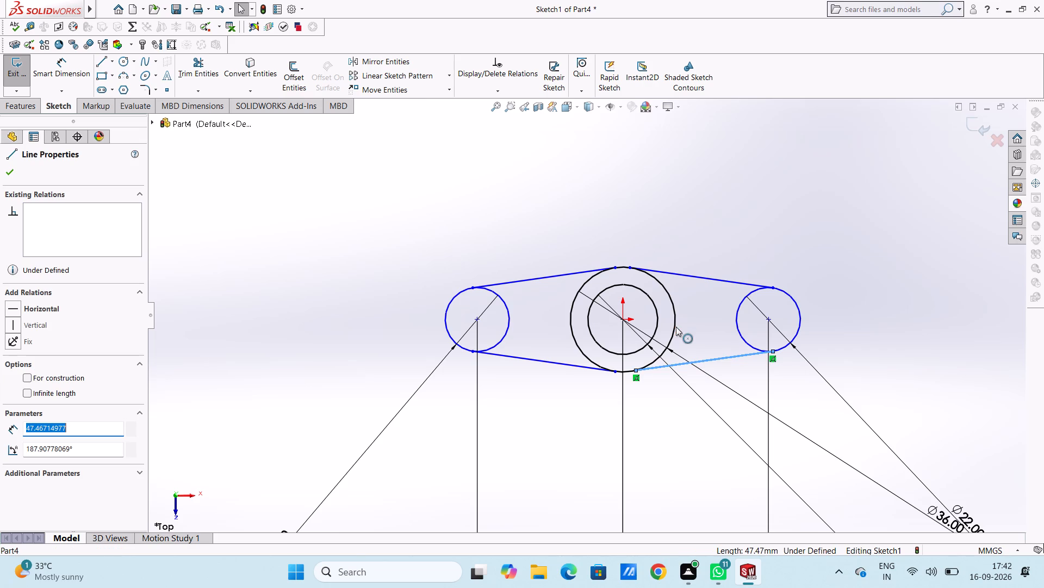
{"action": "left_click", "coordinate": [672, 328], "text": "ctrl"}
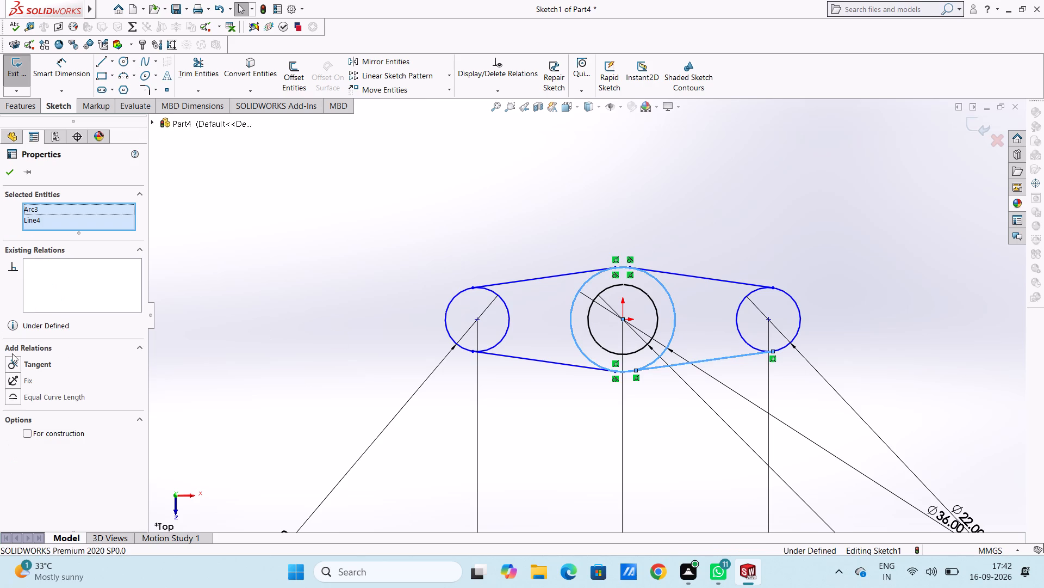
{"action": "left_click", "coordinate": [15, 362]}
{"action": "left_click", "coordinate": [310, 313]}
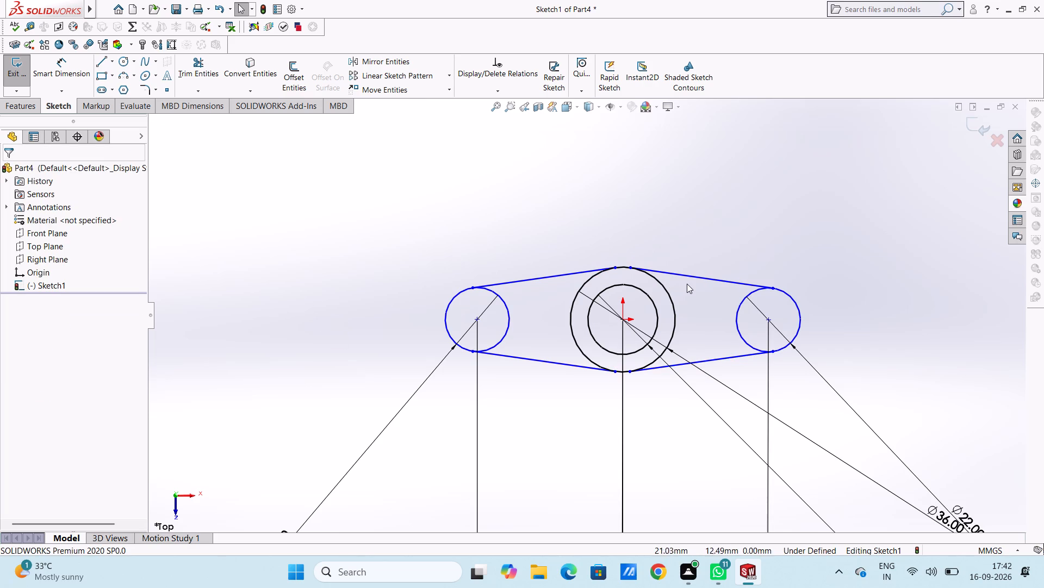
Apply tangent relations between the upper line right of the origin and both the outer central circle and the small circle right of it.
{"action": "left_click", "coordinate": [697, 279]}
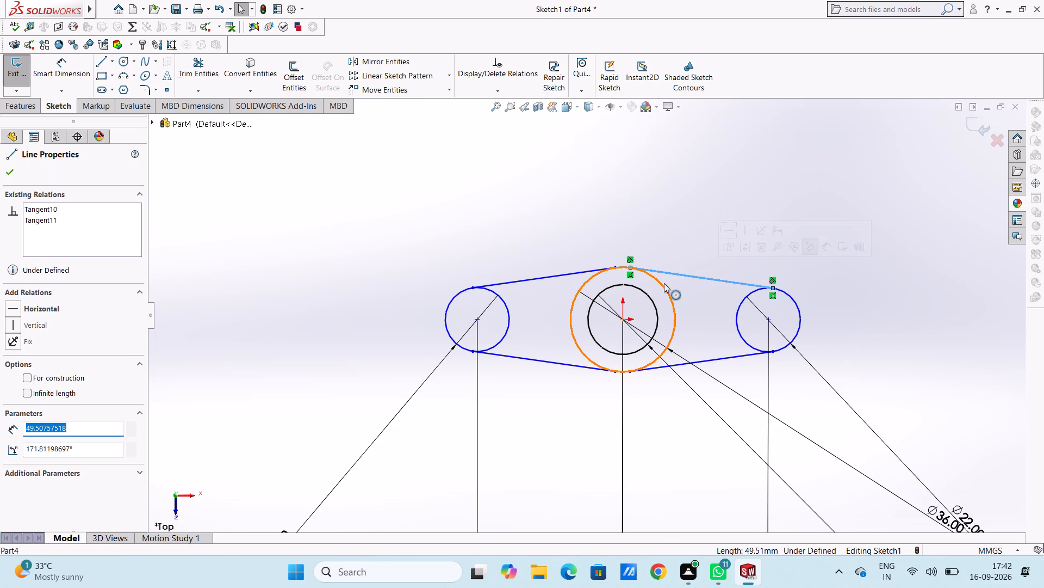
{"action": "left_click", "coordinate": [663, 288], "text": "ctrl"}
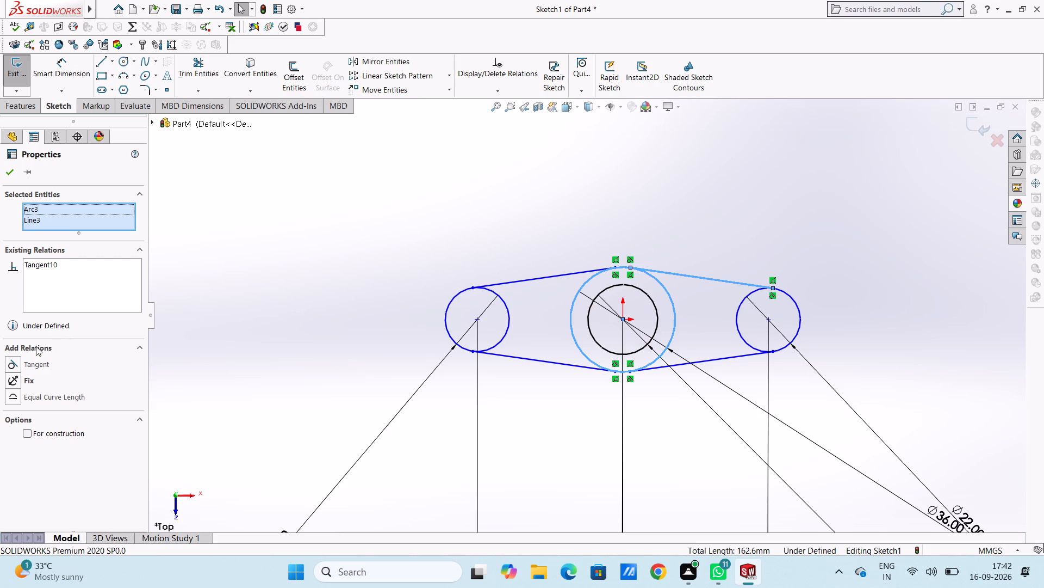
{"action": "left_click", "coordinate": [14, 364]}
{"action": "left_click", "coordinate": [328, 296]}
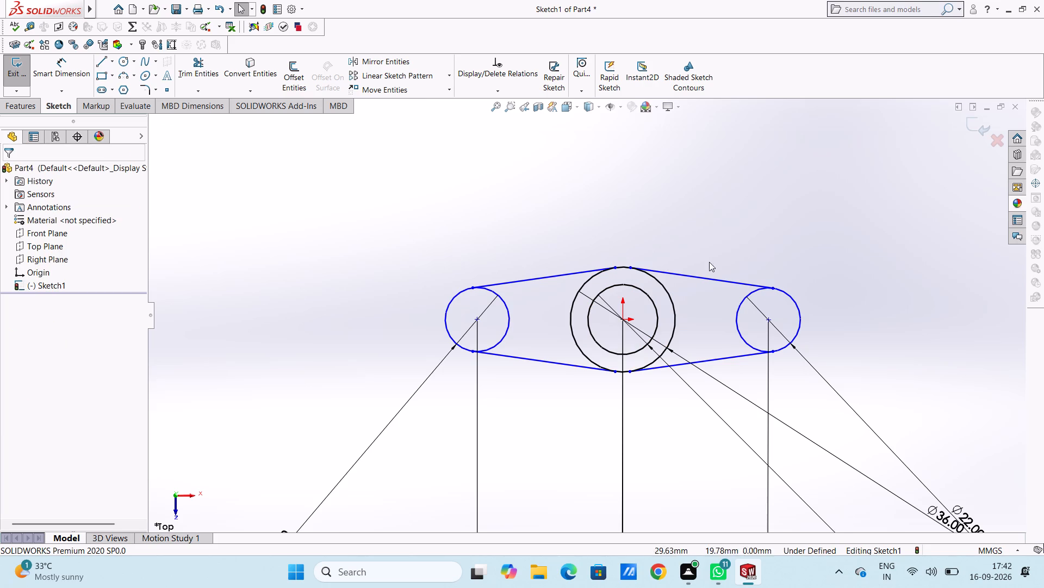
{"action": "left_click", "coordinate": [745, 283]}
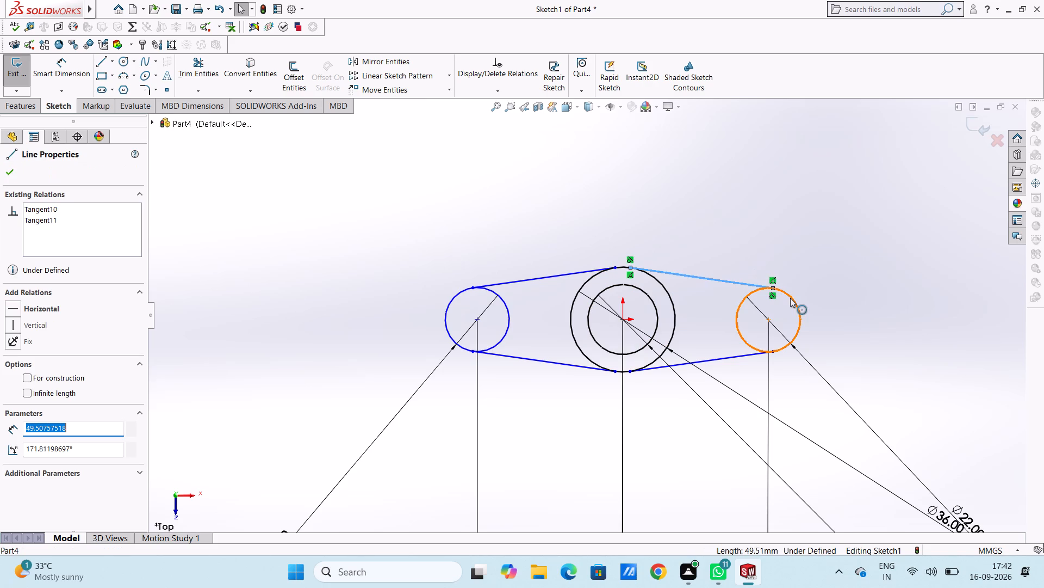
{"action": "left_click", "coordinate": [790, 298], "text": "ctrl"}
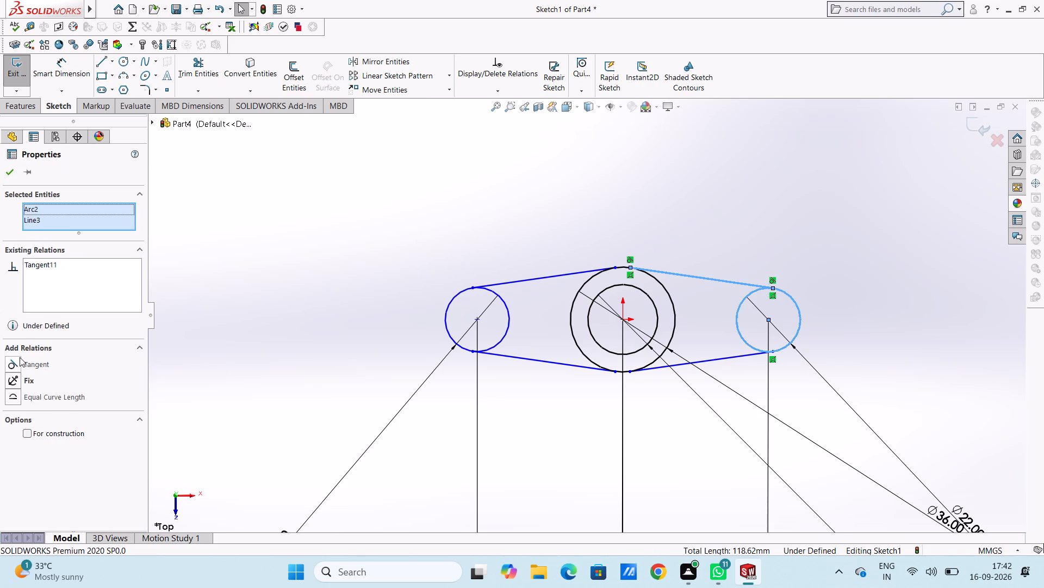
{"action": "left_click", "coordinate": [13, 363]}
{"action": "left_click", "coordinate": [333, 276]}
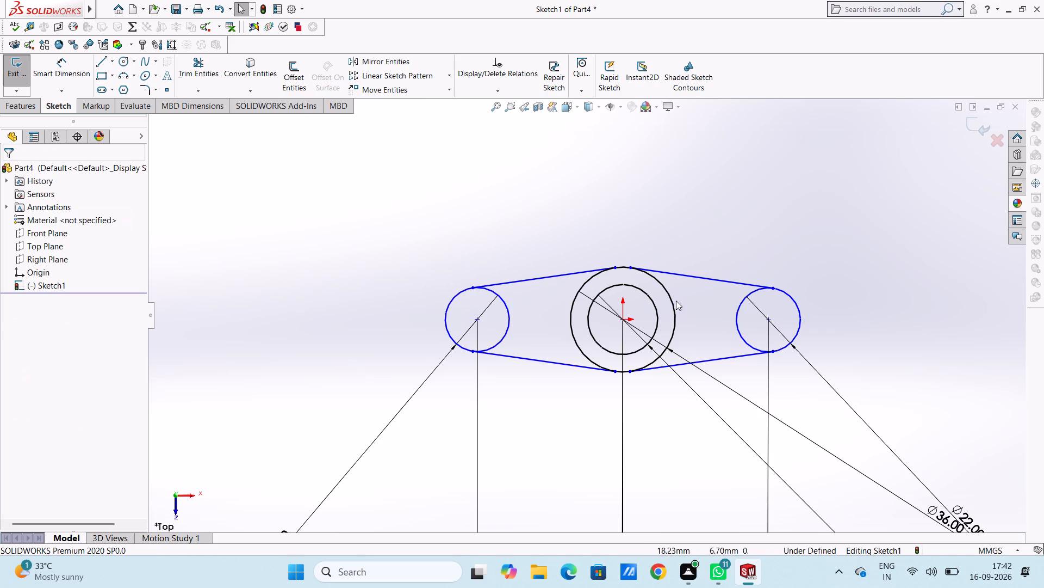
Make the lower line right of the origin tangent to the small circle on that side.
{"action": "left_click", "coordinate": [738, 354]}
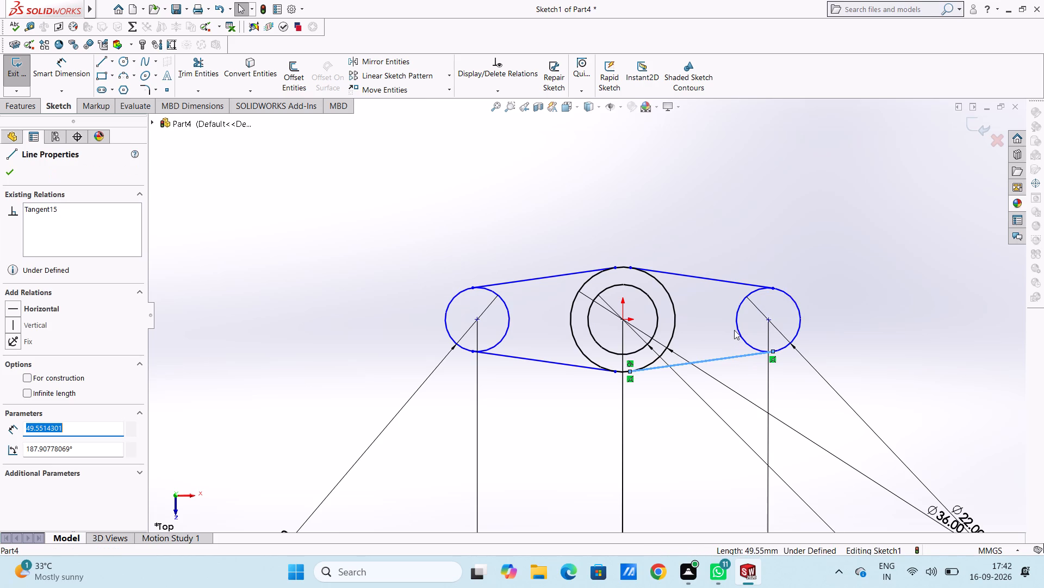
{"action": "left_click", "coordinate": [739, 330], "text": "ctrl"}
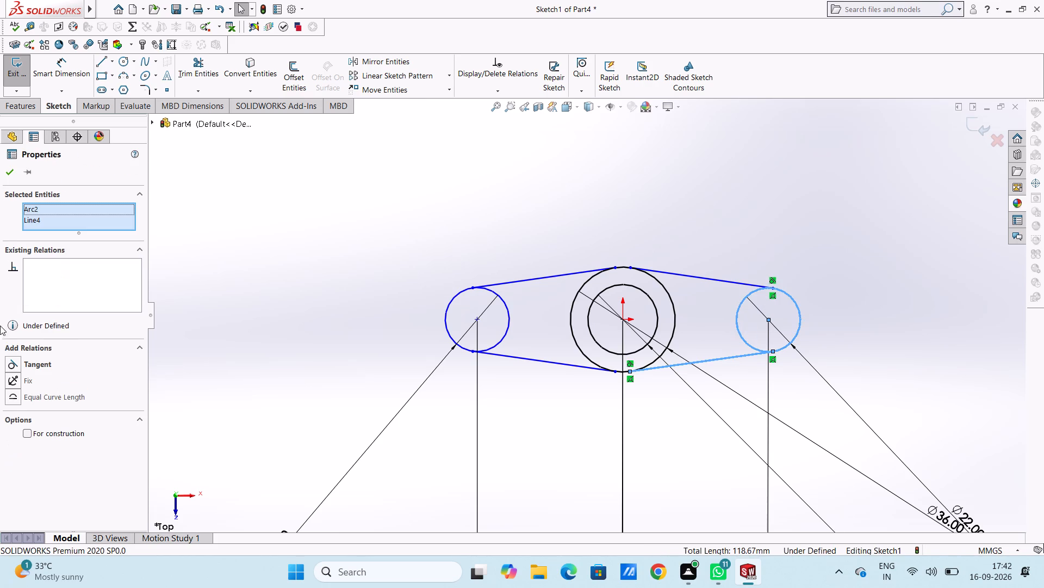
{"action": "left_click", "coordinate": [13, 363]}
{"action": "left_click", "coordinate": [304, 318]}
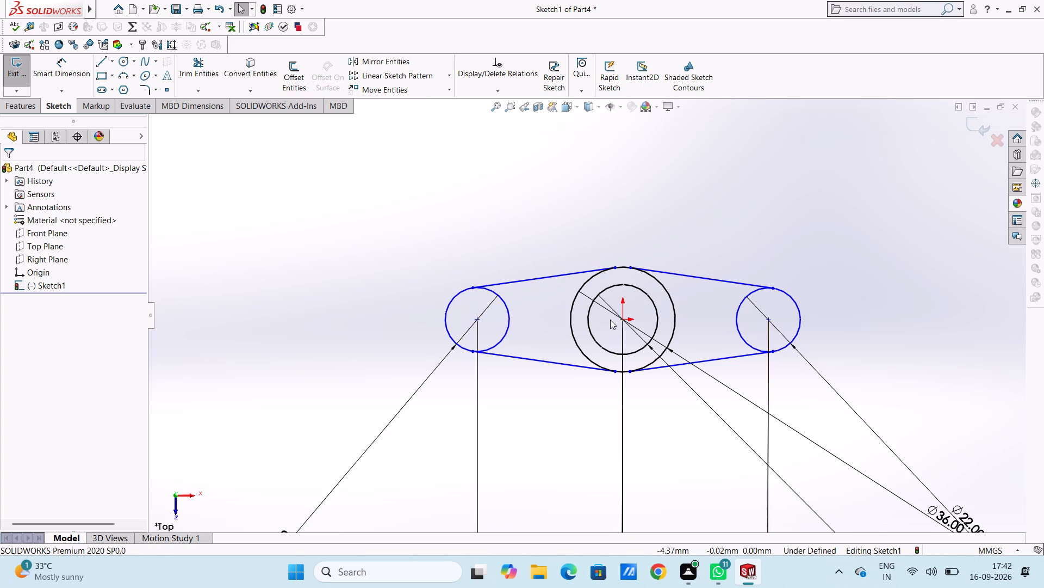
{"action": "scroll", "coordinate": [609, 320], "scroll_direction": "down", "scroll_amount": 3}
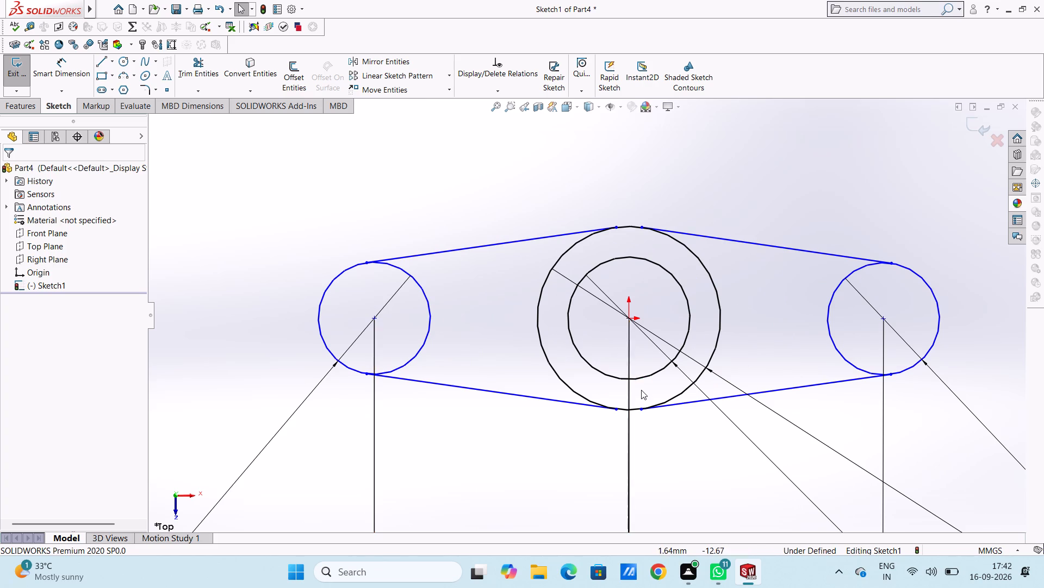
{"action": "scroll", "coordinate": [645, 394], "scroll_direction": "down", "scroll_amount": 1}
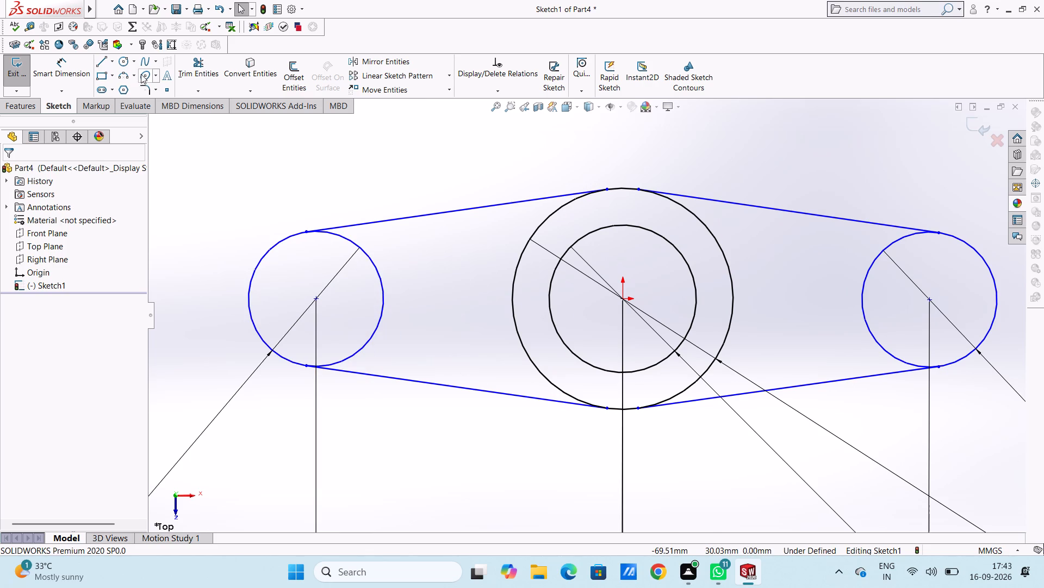
Sketch a 4 mm radius circle at the center of each of the two small side circles.
{"action": "left_click", "coordinate": [126, 62]}
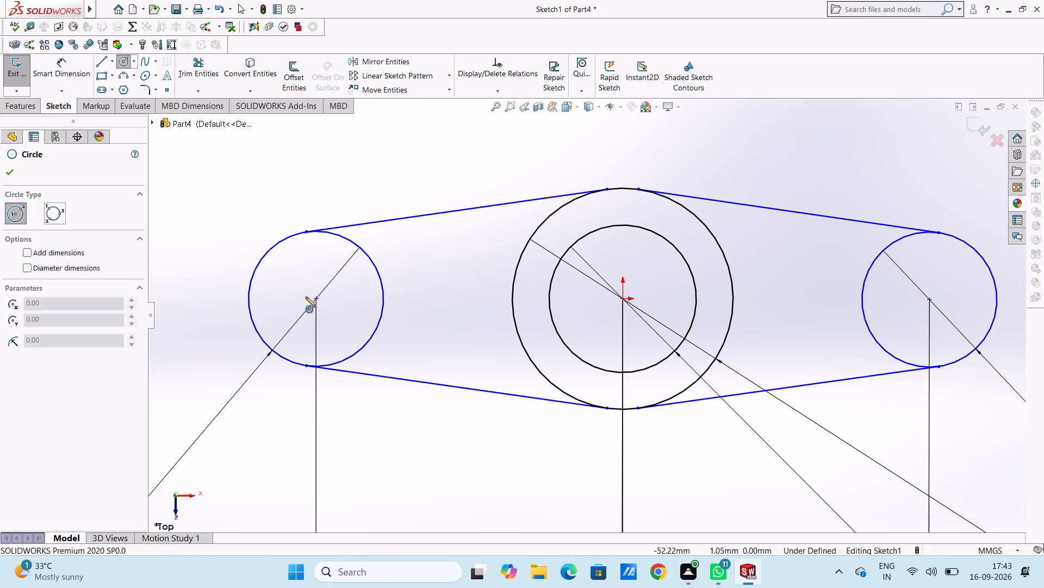
{"action": "left_click", "coordinate": [313, 296]}
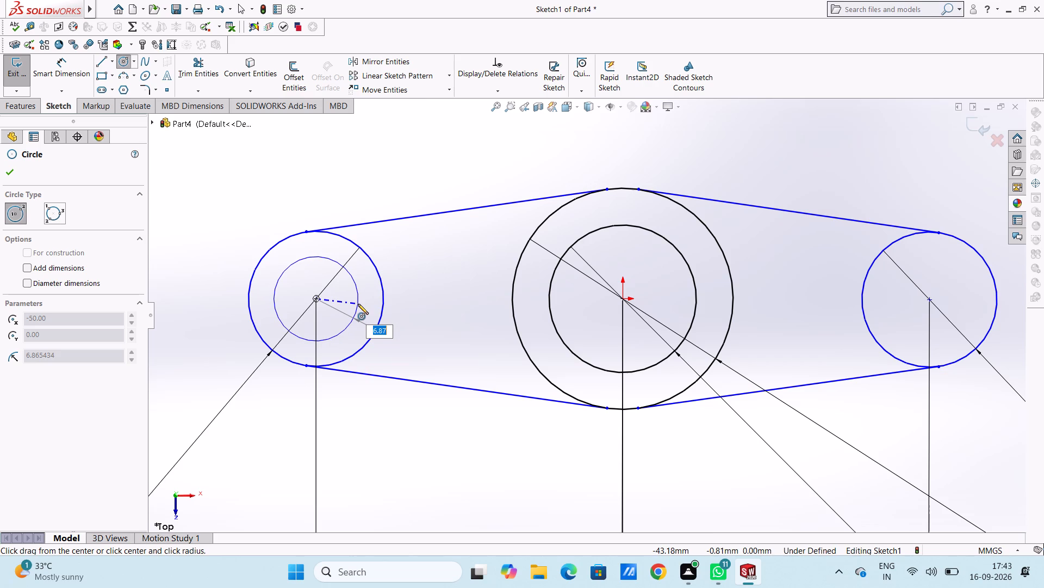
{"action": "key", "text": "4"}
{"action": "key", "text": "Return"}
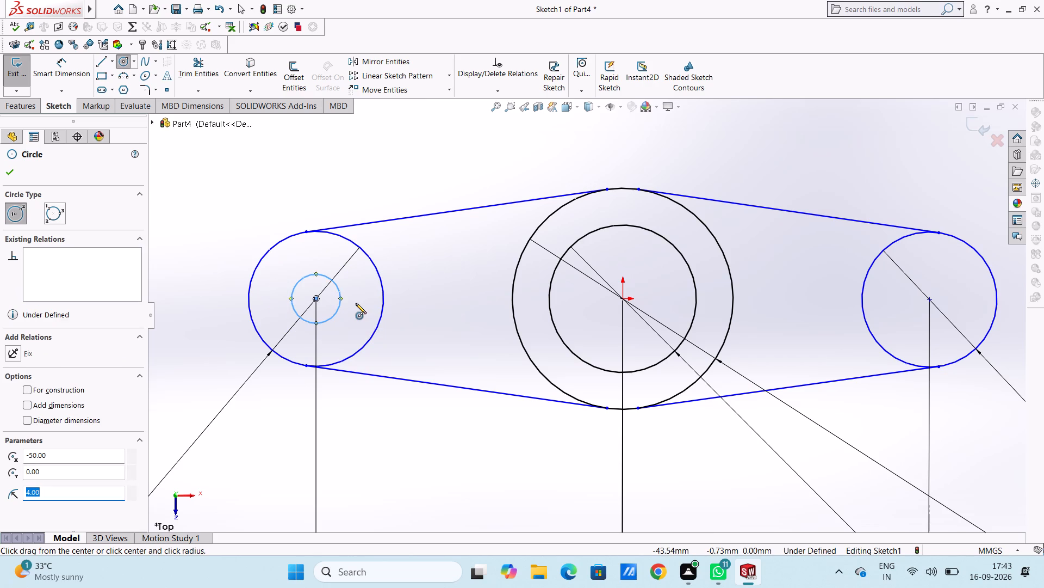
{"action": "left_click", "coordinate": [927, 298]}
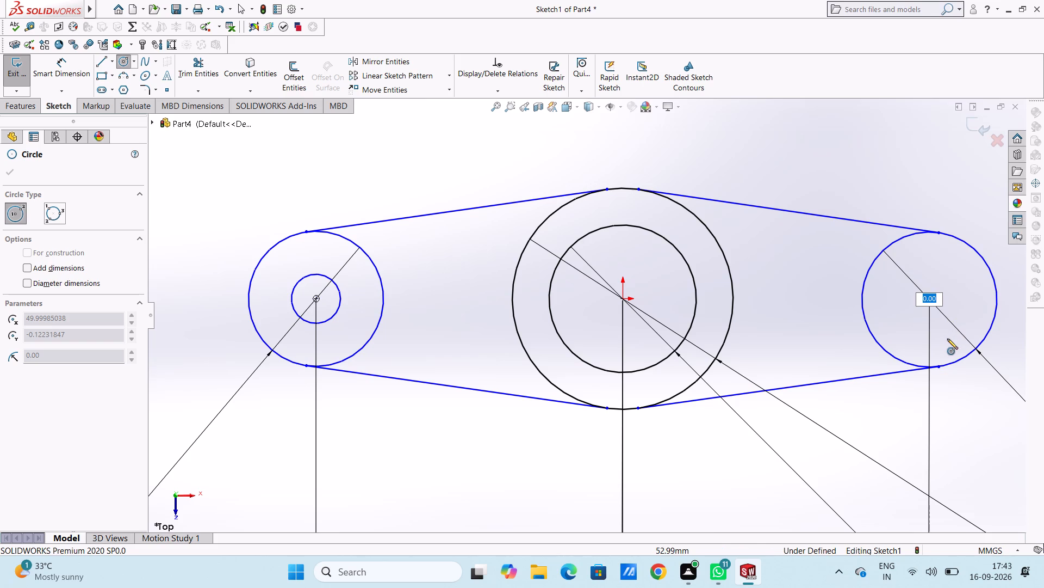
{"action": "key", "text": "4"}
{"action": "key", "text": "Return"}
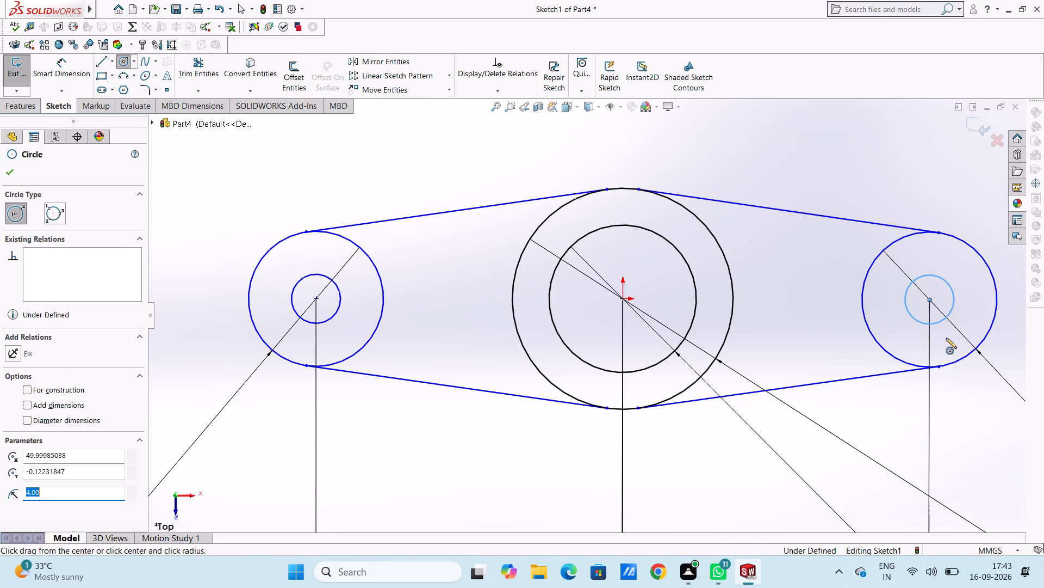
{"action": "key", "text": "Escape"}
{"action": "key", "text": "Escape"}
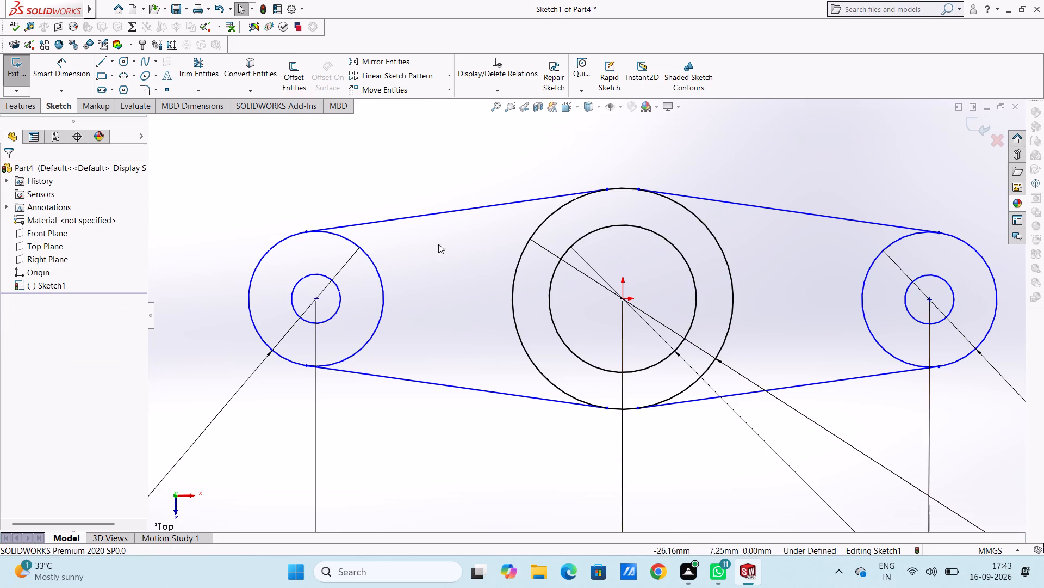
Dimension the inner circles of both side bosses with a diameter of 8 mm each.
{"action": "left_click", "coordinate": [58, 64]}
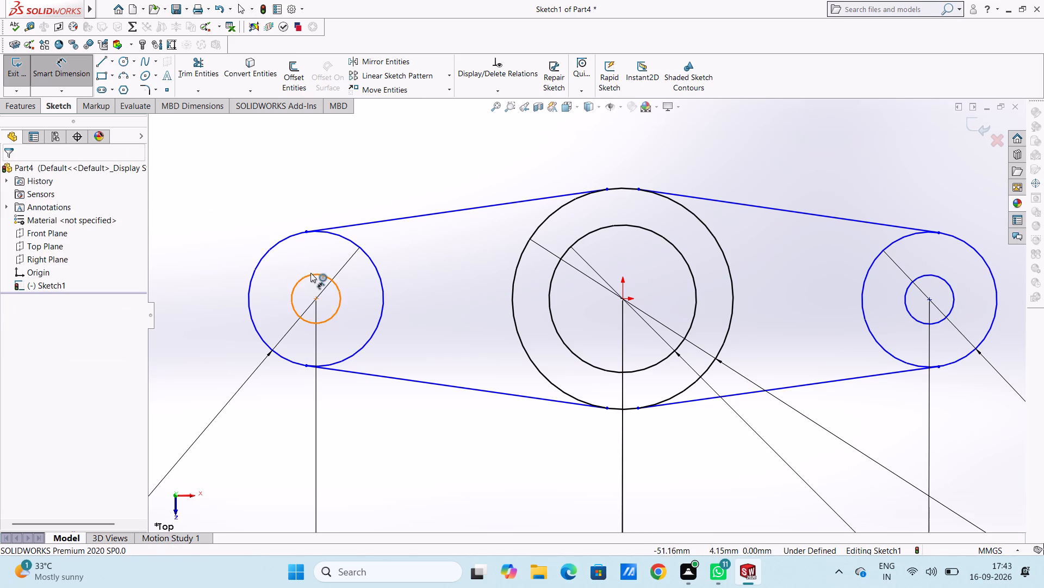
{"action": "left_click", "coordinate": [315, 275]}
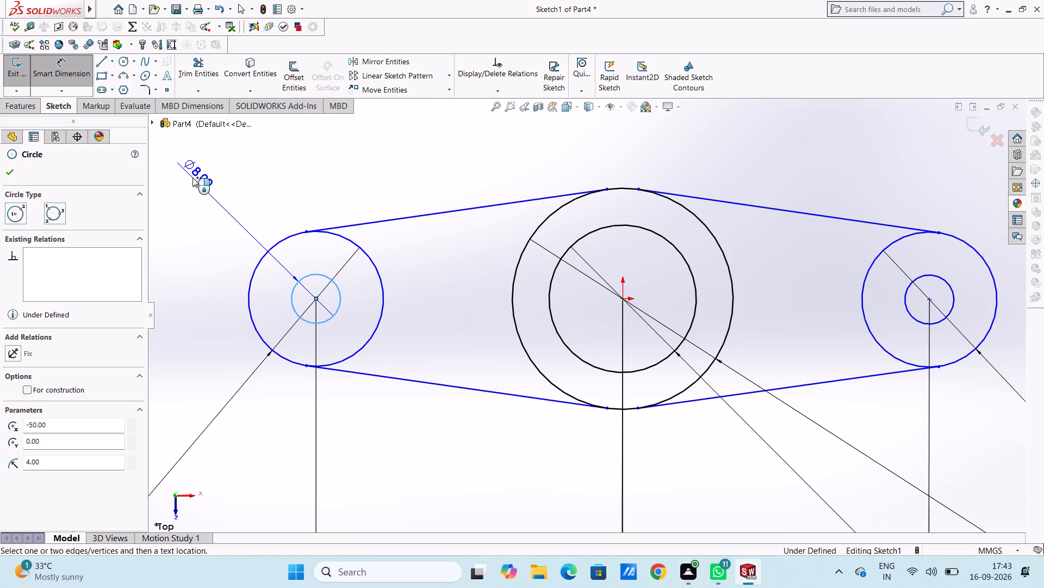
{"action": "left_click", "coordinate": [192, 177]}
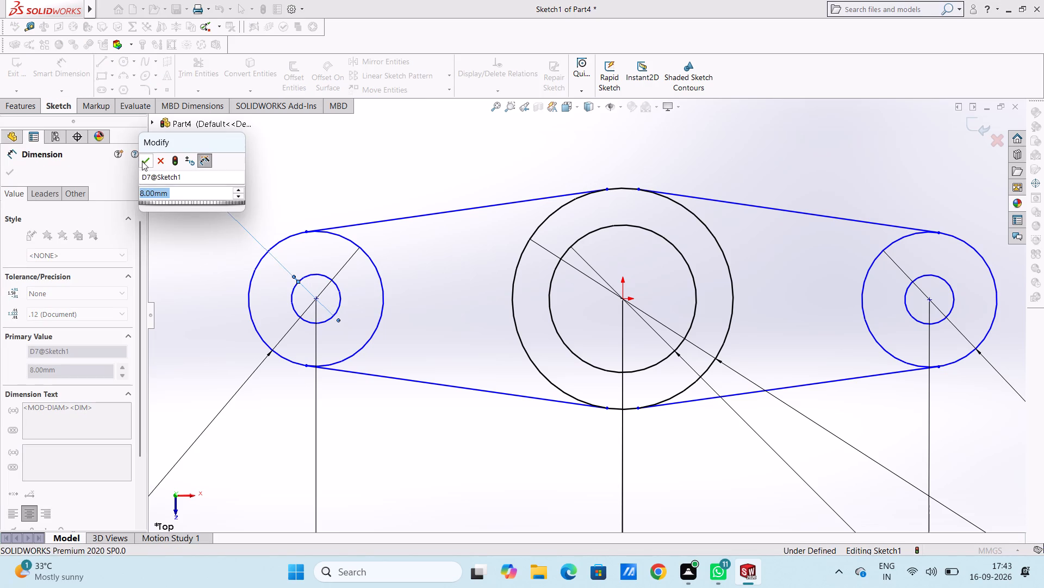
{"action": "left_click", "coordinate": [142, 161]}
{"action": "left_click", "coordinate": [271, 175]}
{"action": "scroll", "coordinate": [399, 215], "scroll_direction": "up", "scroll_amount": 3}
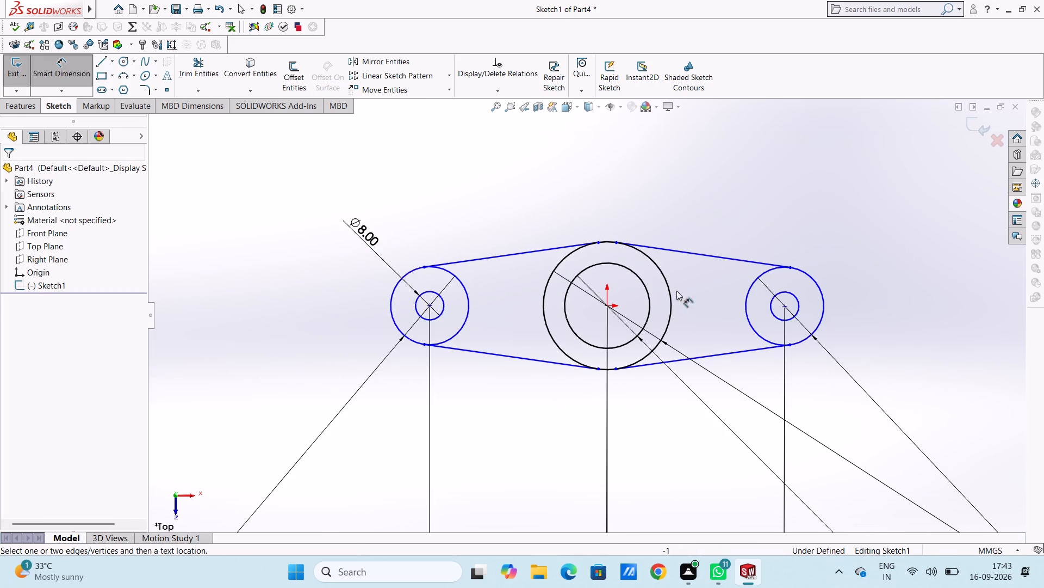
{"action": "left_click", "coordinate": [781, 295]}
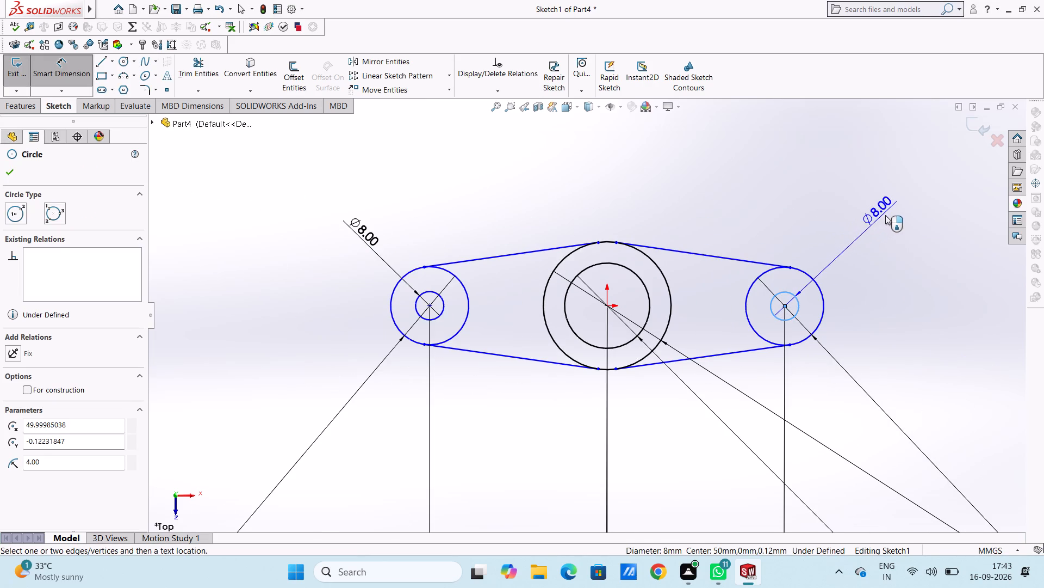
{"action": "left_click", "coordinate": [888, 214]}
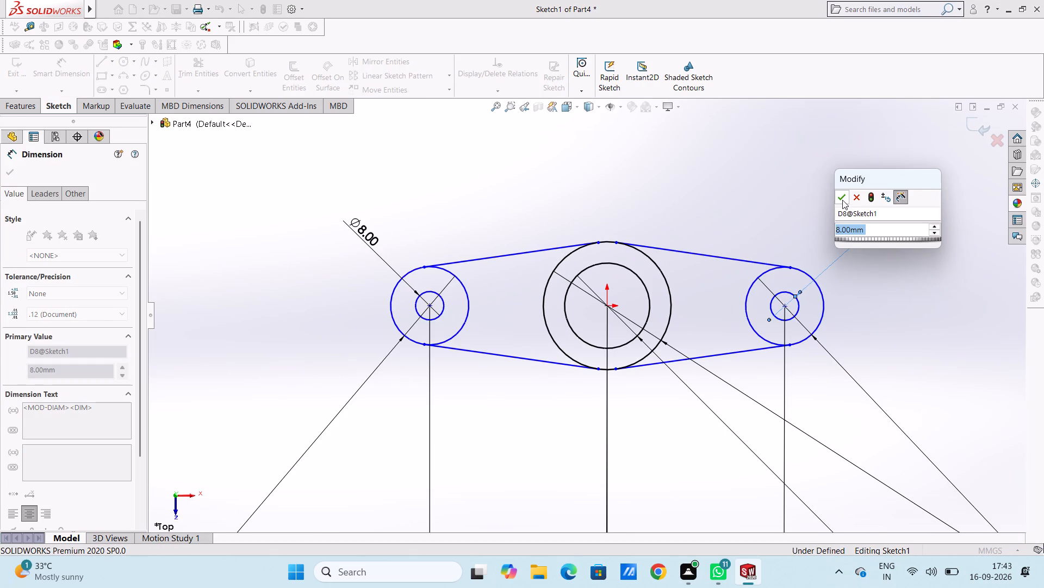
{"action": "left_click", "coordinate": [842, 199]}
{"action": "left_click", "coordinate": [761, 199]}
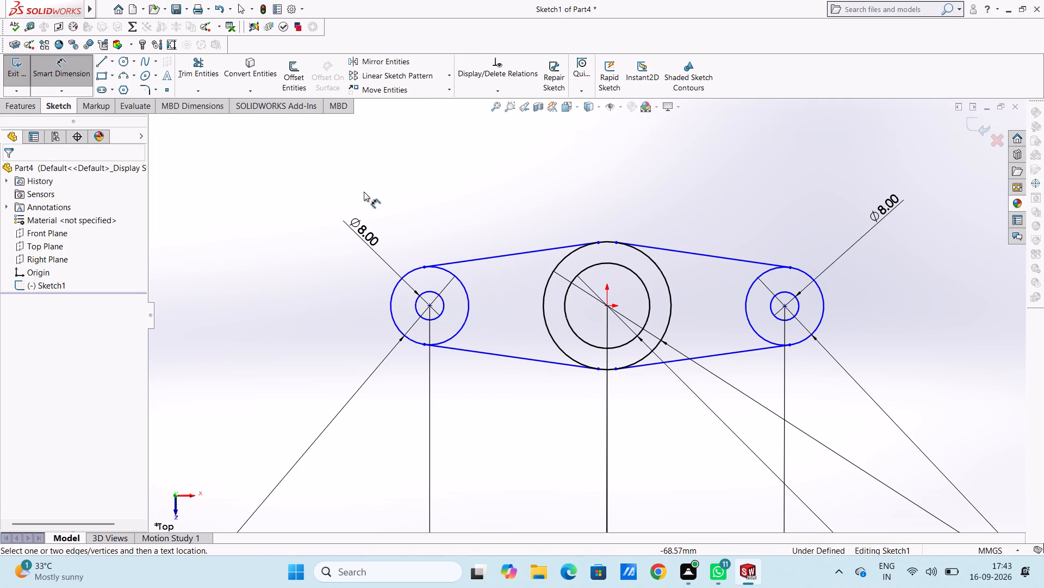
{"action": "key", "text": "Escape"}
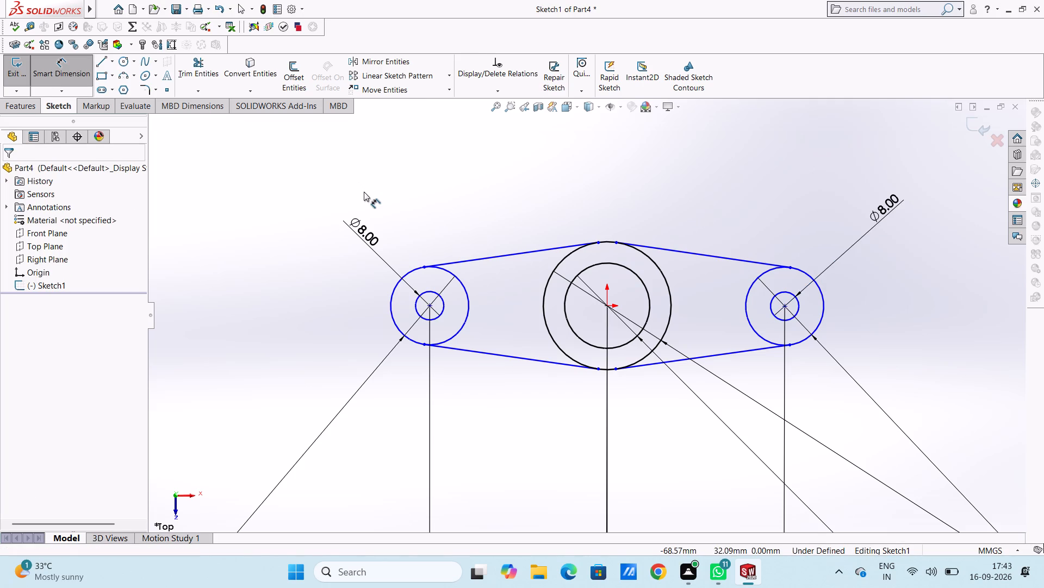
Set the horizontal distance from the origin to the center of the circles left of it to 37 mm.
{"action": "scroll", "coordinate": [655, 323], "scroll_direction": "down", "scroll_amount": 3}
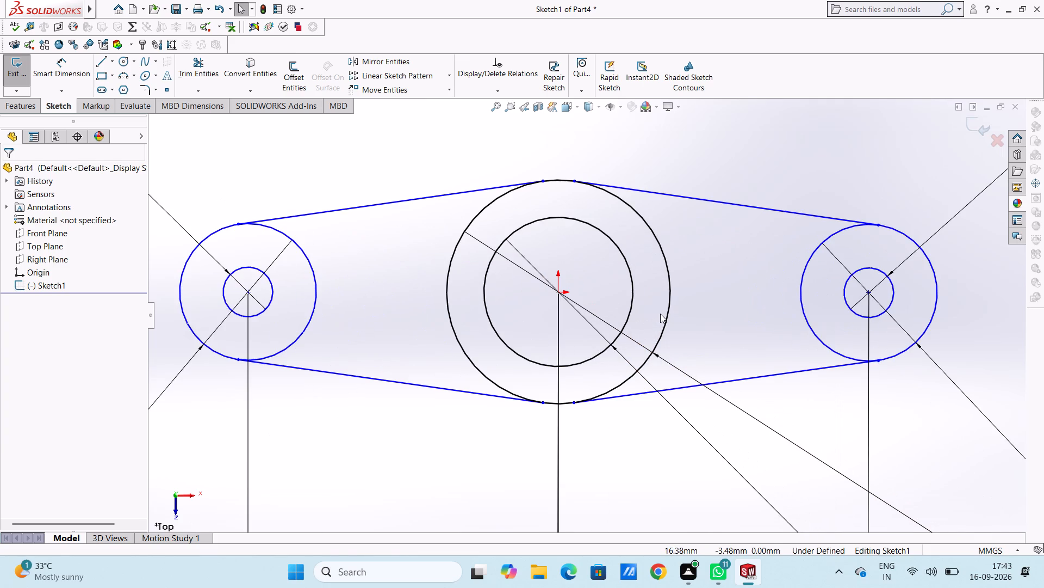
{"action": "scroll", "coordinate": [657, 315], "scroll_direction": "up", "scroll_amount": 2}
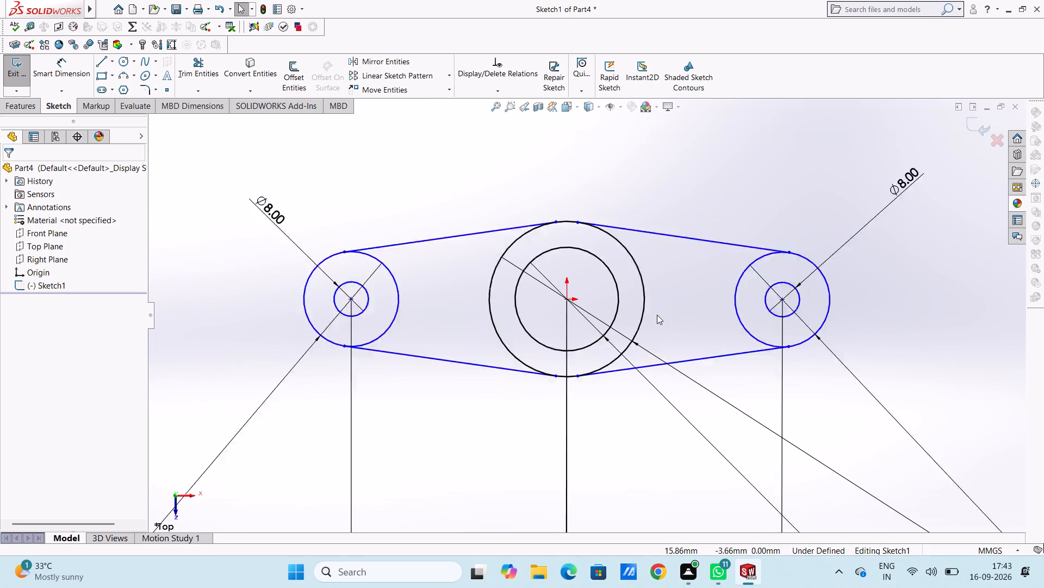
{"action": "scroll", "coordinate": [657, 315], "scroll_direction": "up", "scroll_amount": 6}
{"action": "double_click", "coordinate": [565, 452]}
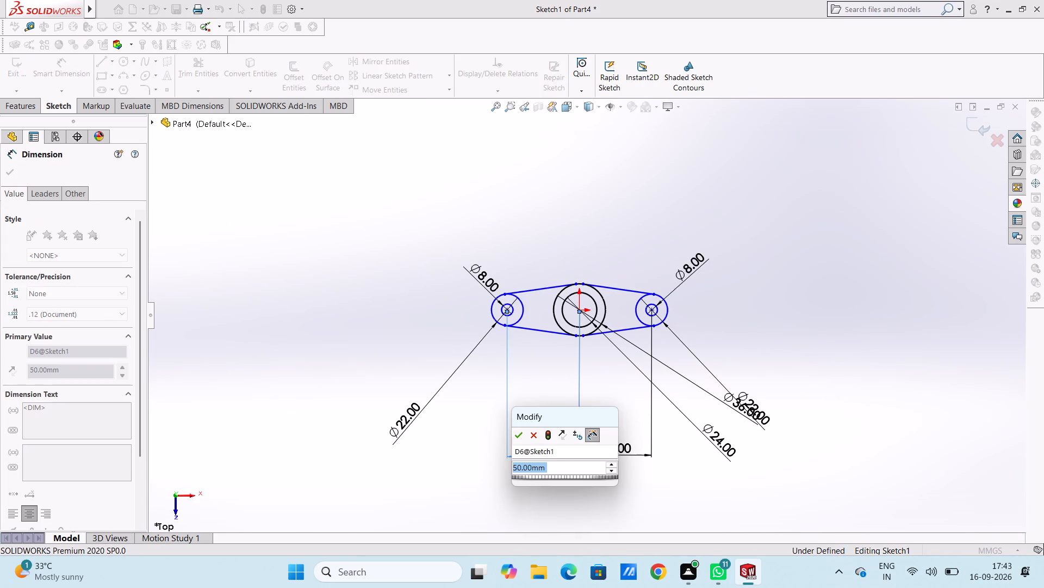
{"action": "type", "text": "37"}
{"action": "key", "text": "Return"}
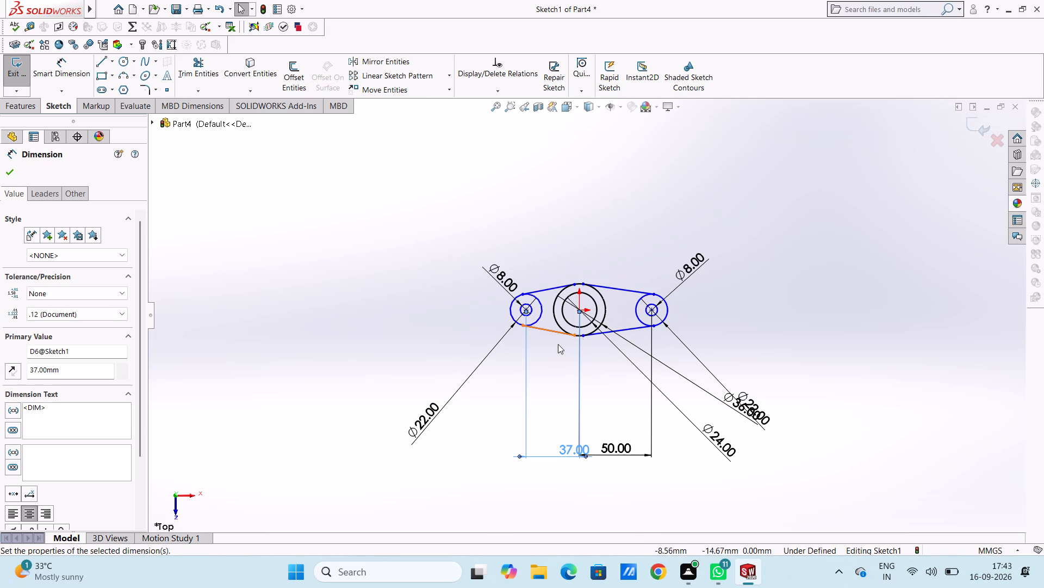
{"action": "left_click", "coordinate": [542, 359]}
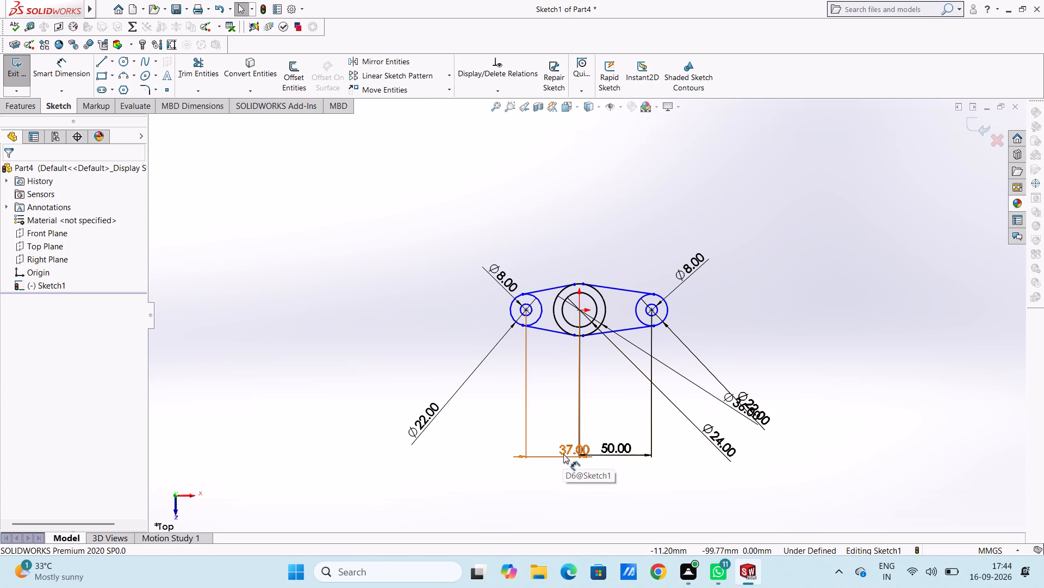
Set the horizontal distances from the origin to the centers of the left and right side circles to 40 mm each.
{"action": "double_click", "coordinate": [563, 454]}
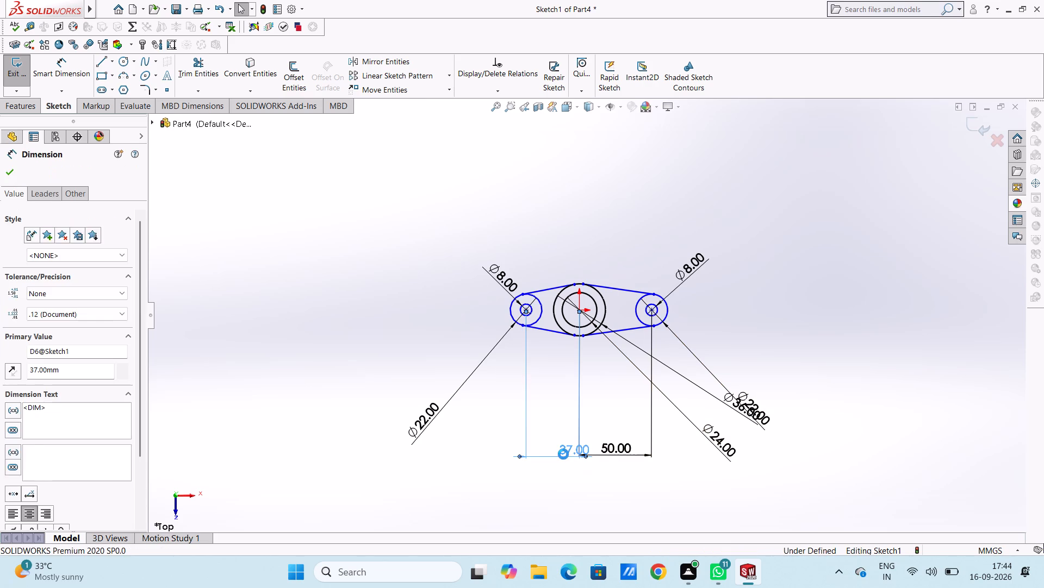
{"action": "type", "text": "40"}
{"action": "key", "text": "Return"}
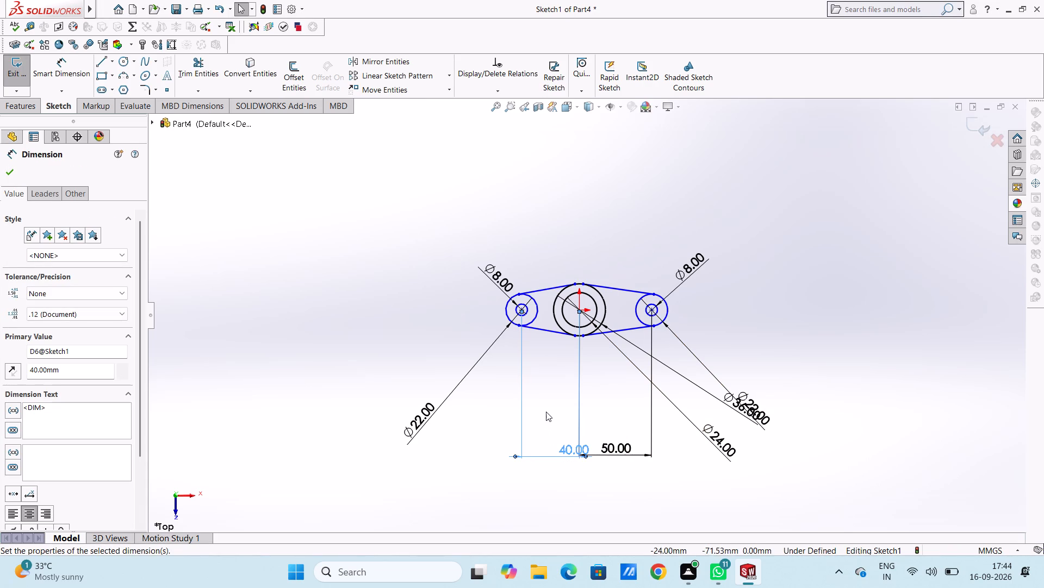
{"action": "left_click", "coordinate": [546, 411]}
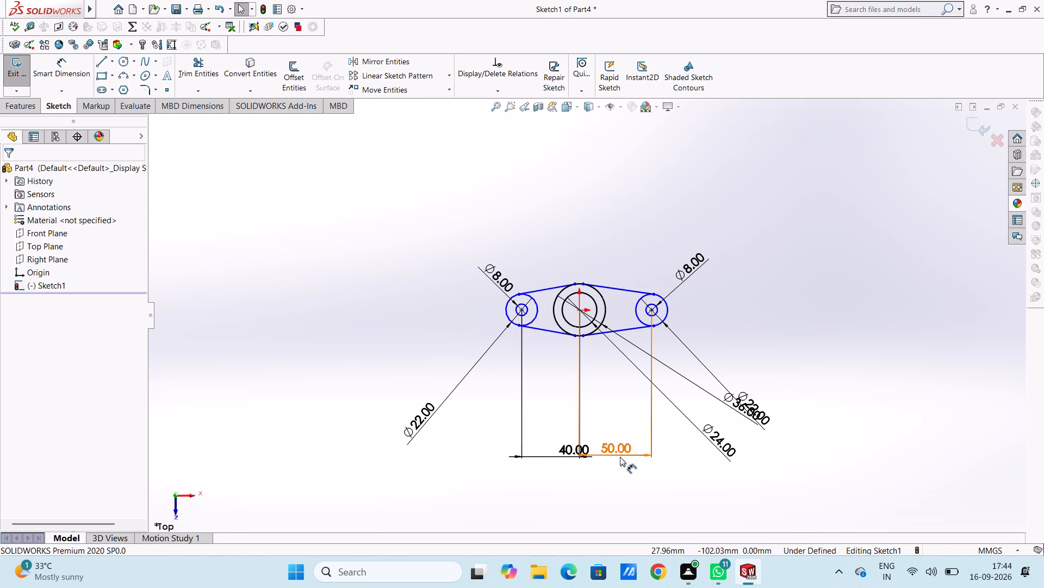
{"action": "double_click", "coordinate": [620, 450]}
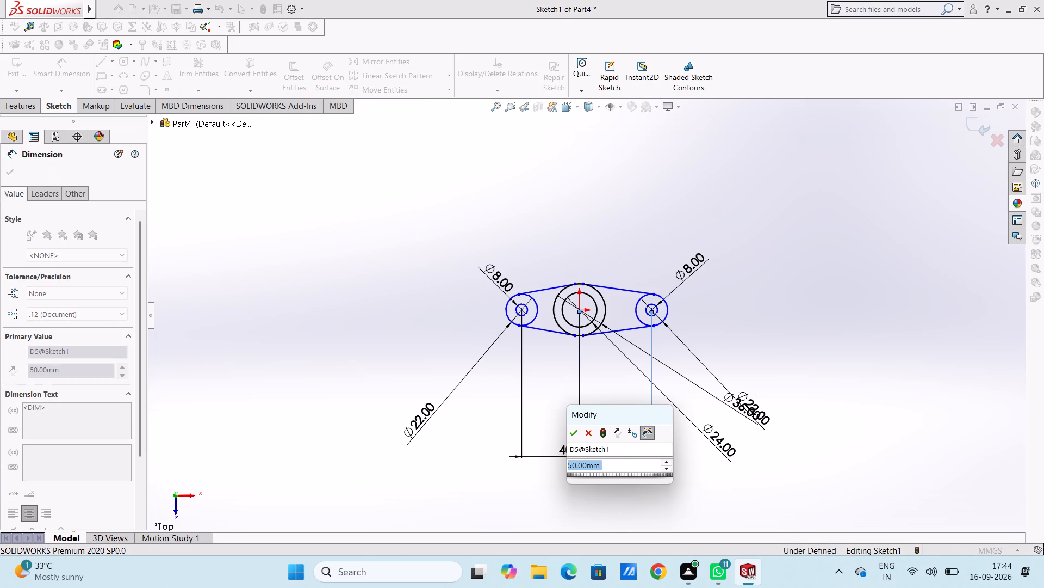
{"action": "type", "text": "40"}
{"action": "key", "text": "Return"}
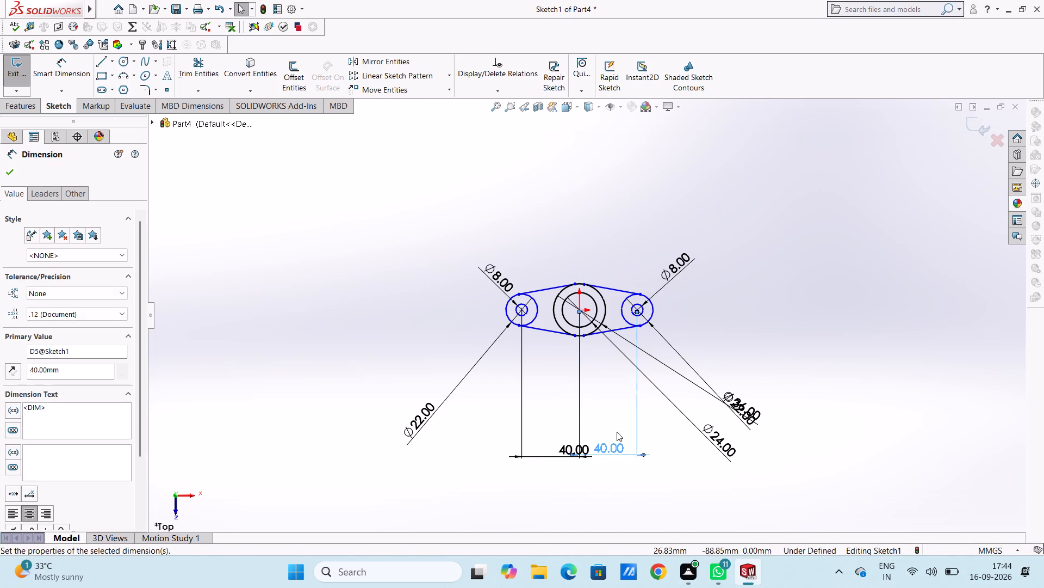
{"action": "left_click", "coordinate": [591, 402]}
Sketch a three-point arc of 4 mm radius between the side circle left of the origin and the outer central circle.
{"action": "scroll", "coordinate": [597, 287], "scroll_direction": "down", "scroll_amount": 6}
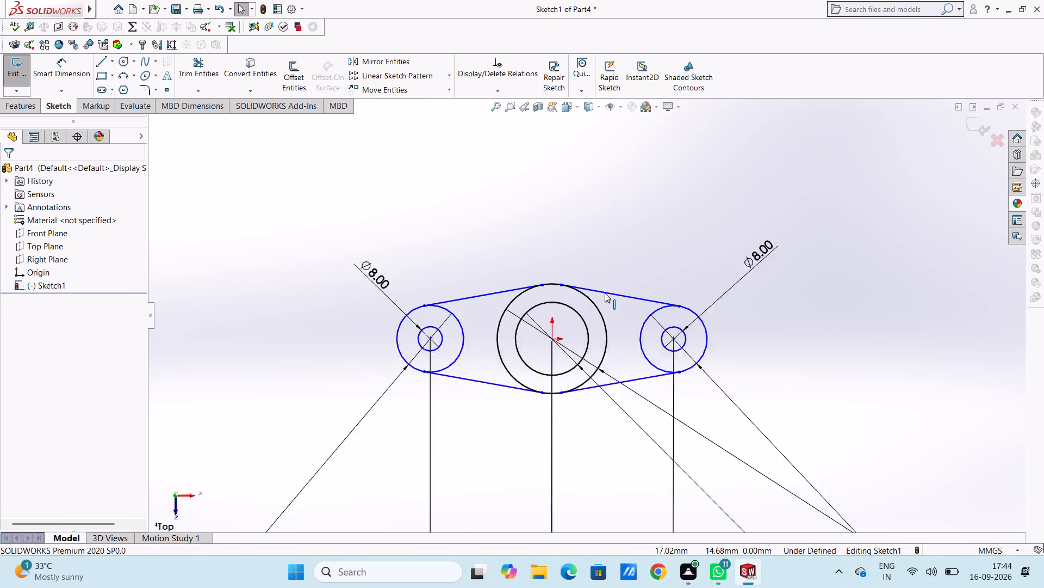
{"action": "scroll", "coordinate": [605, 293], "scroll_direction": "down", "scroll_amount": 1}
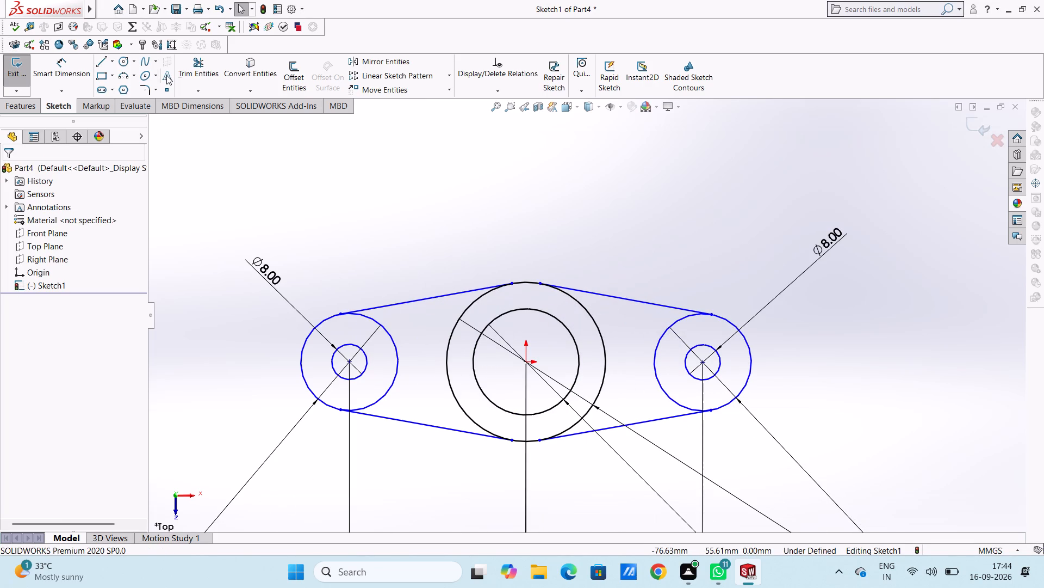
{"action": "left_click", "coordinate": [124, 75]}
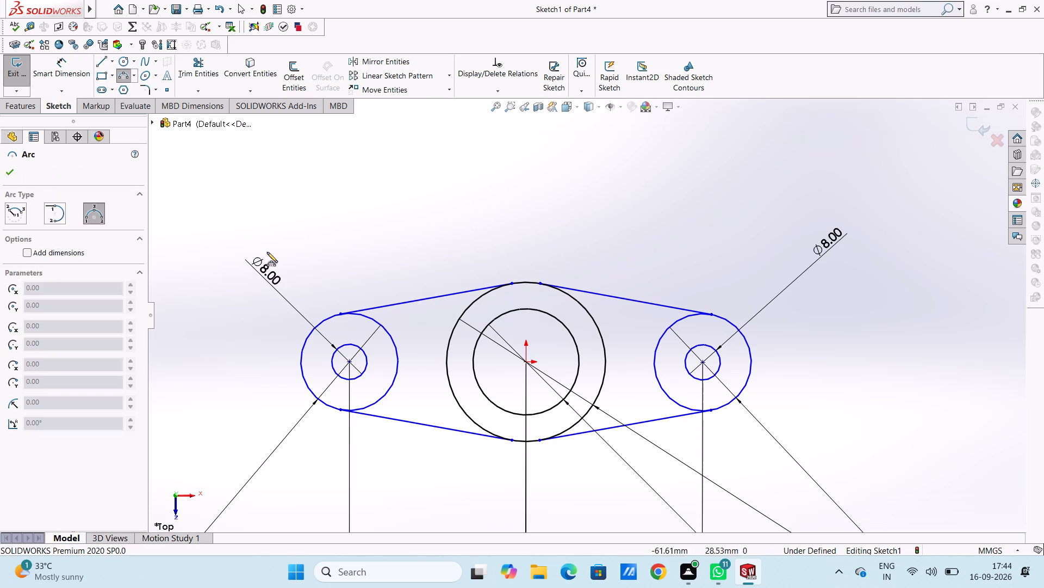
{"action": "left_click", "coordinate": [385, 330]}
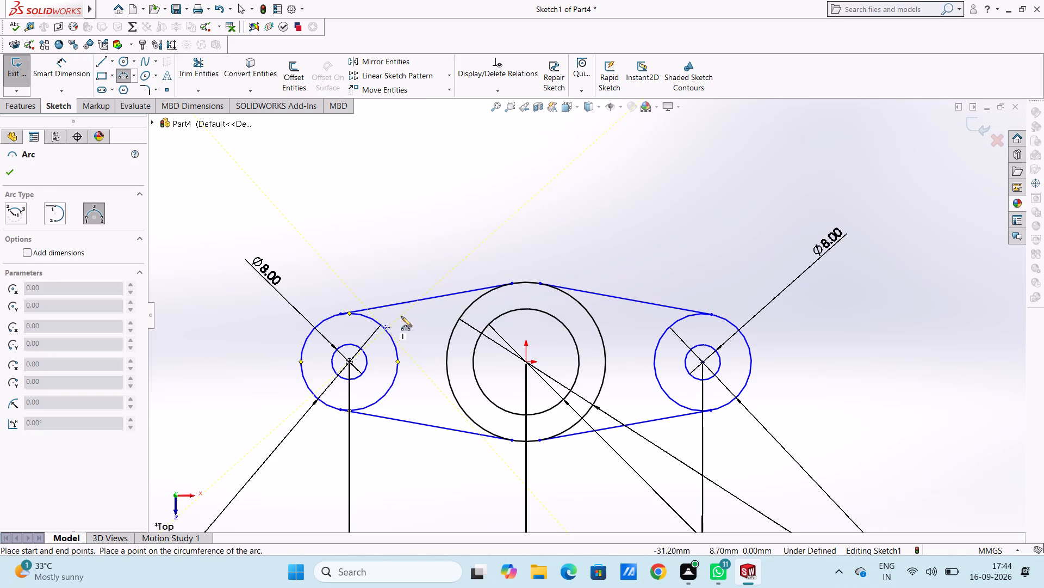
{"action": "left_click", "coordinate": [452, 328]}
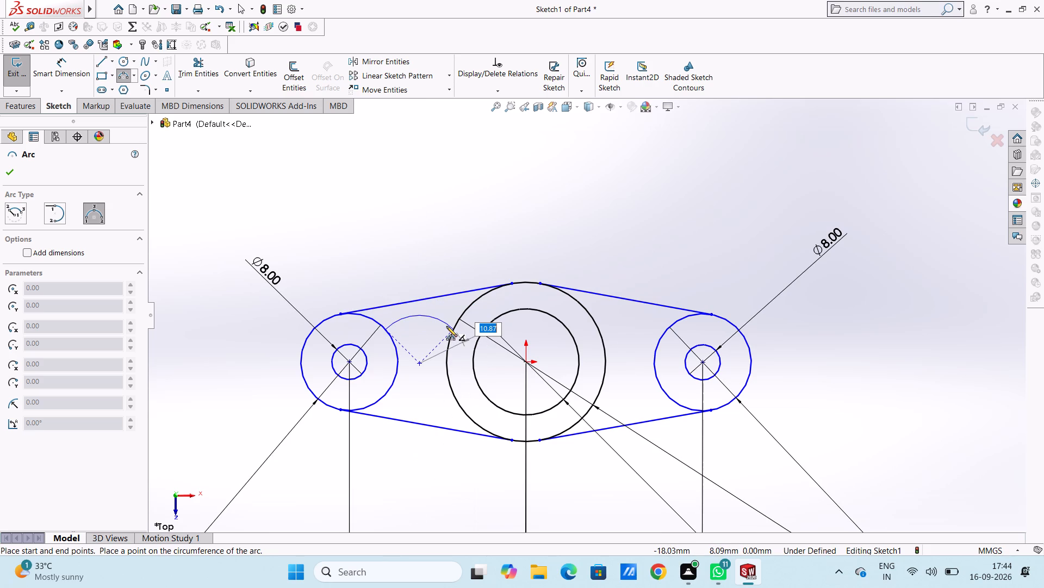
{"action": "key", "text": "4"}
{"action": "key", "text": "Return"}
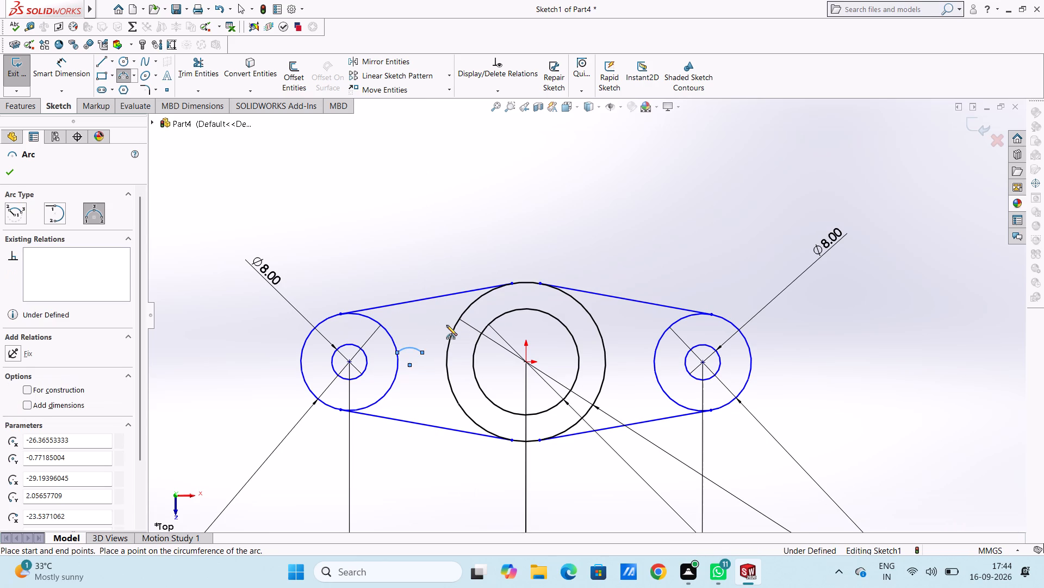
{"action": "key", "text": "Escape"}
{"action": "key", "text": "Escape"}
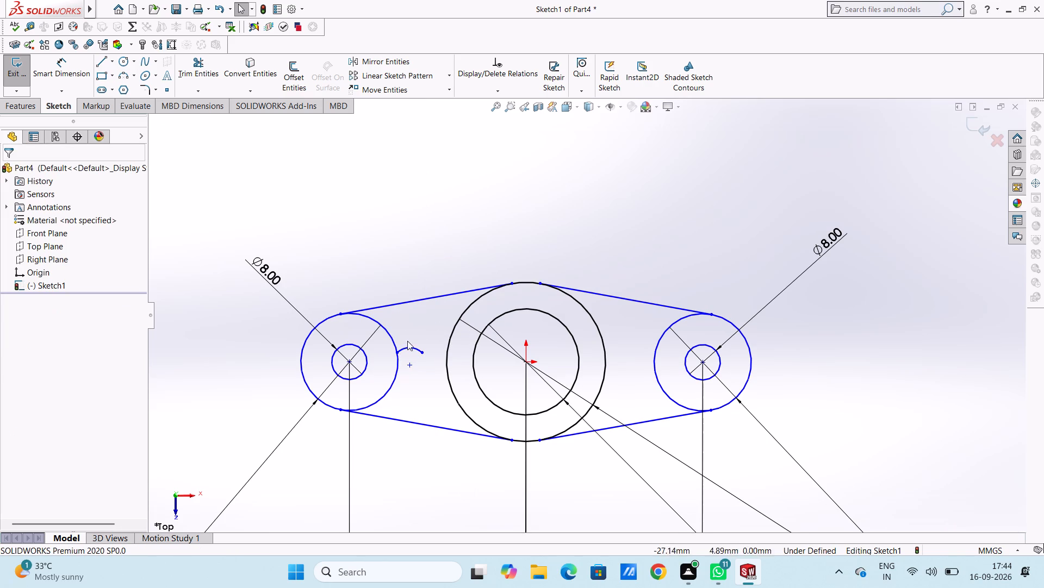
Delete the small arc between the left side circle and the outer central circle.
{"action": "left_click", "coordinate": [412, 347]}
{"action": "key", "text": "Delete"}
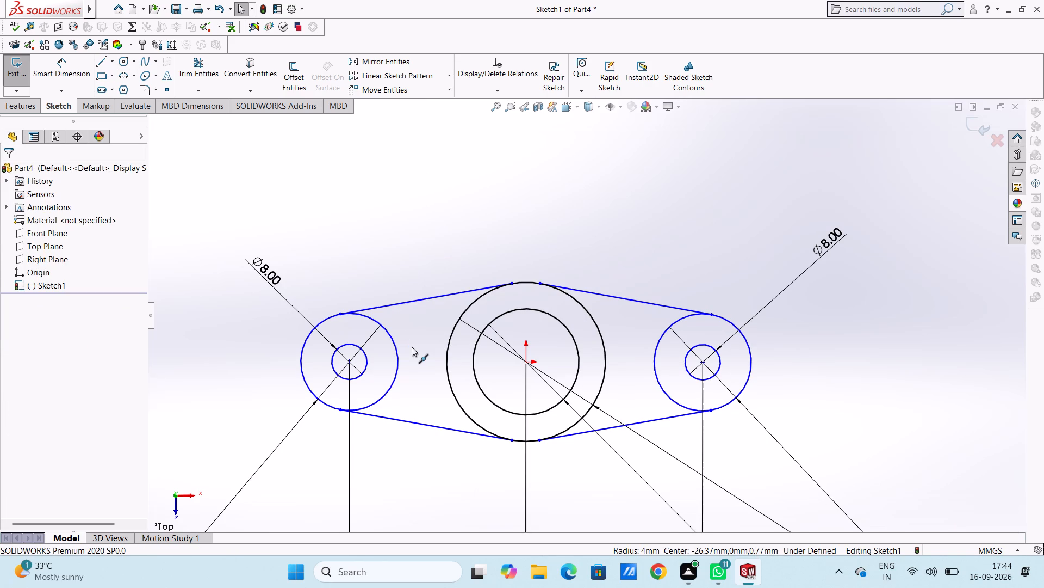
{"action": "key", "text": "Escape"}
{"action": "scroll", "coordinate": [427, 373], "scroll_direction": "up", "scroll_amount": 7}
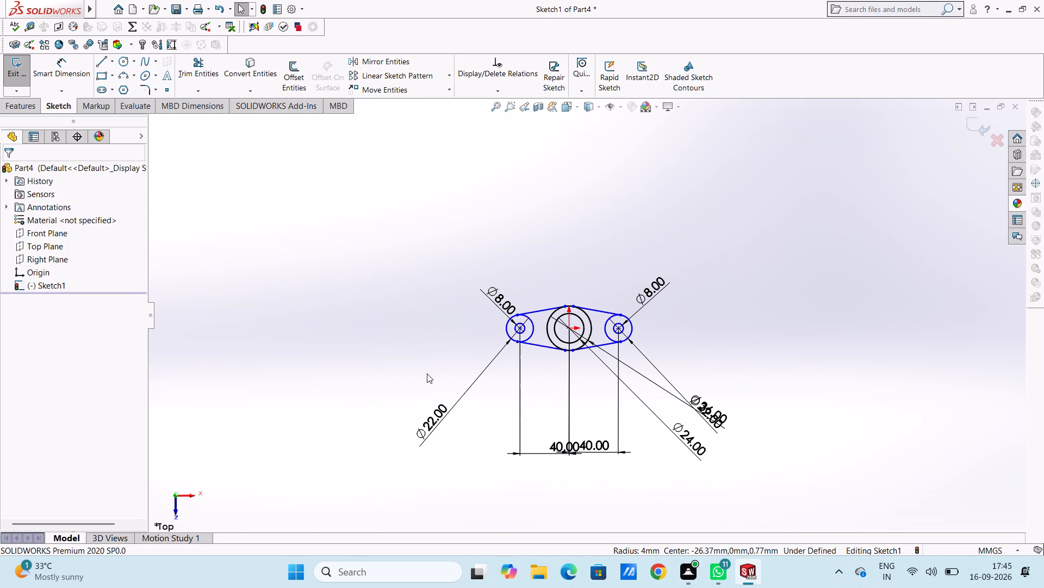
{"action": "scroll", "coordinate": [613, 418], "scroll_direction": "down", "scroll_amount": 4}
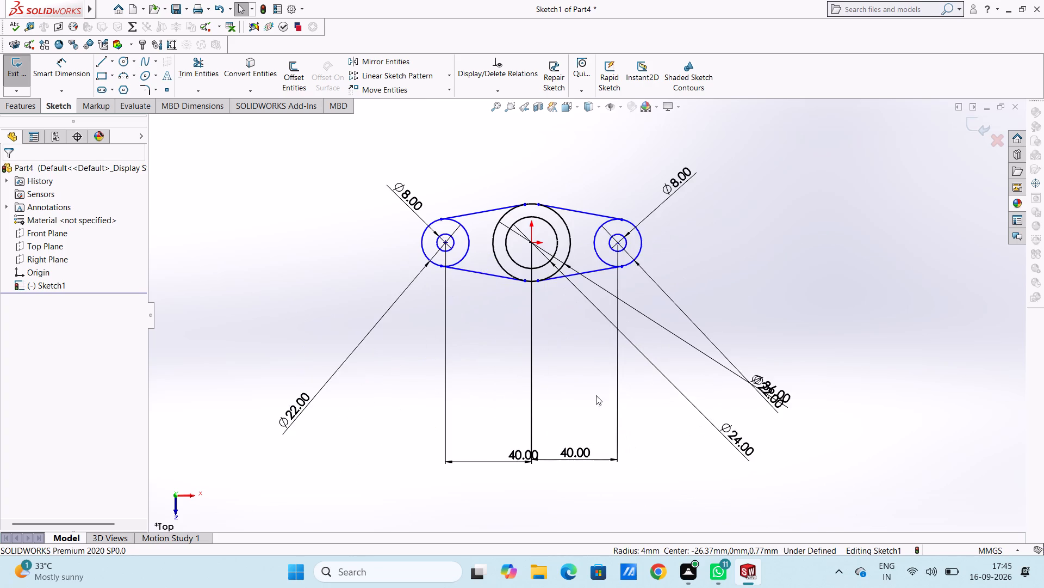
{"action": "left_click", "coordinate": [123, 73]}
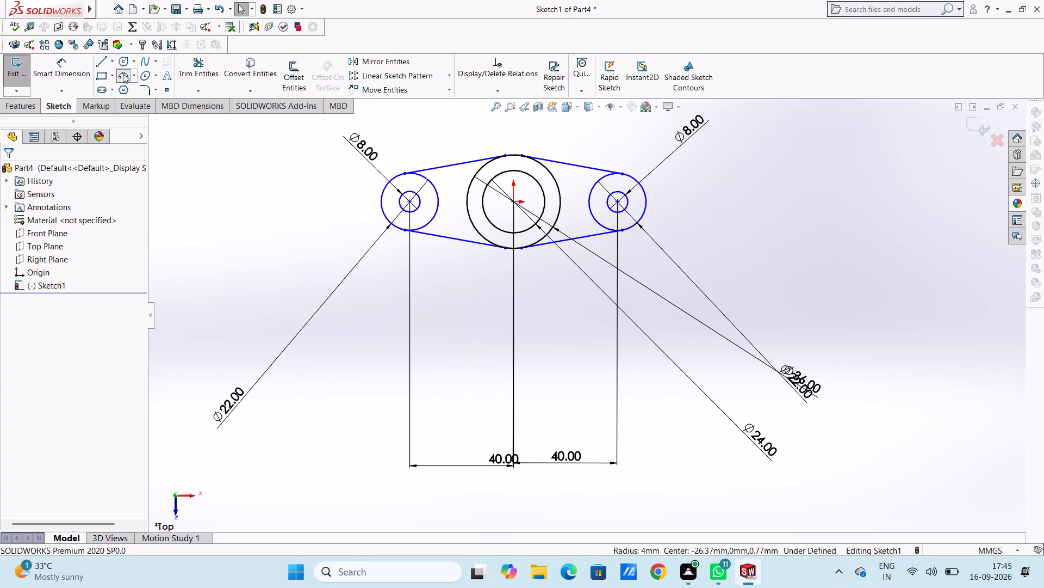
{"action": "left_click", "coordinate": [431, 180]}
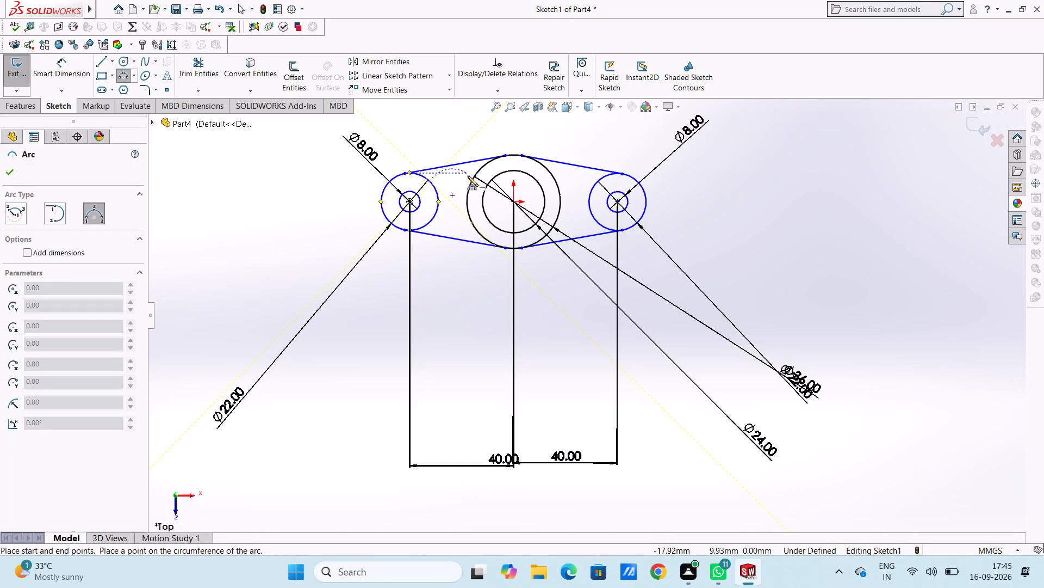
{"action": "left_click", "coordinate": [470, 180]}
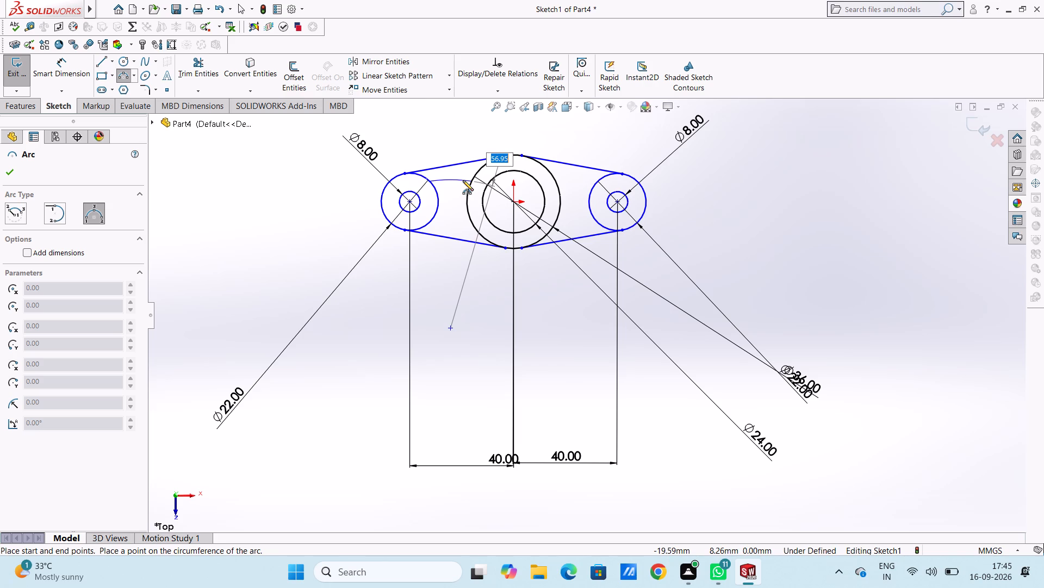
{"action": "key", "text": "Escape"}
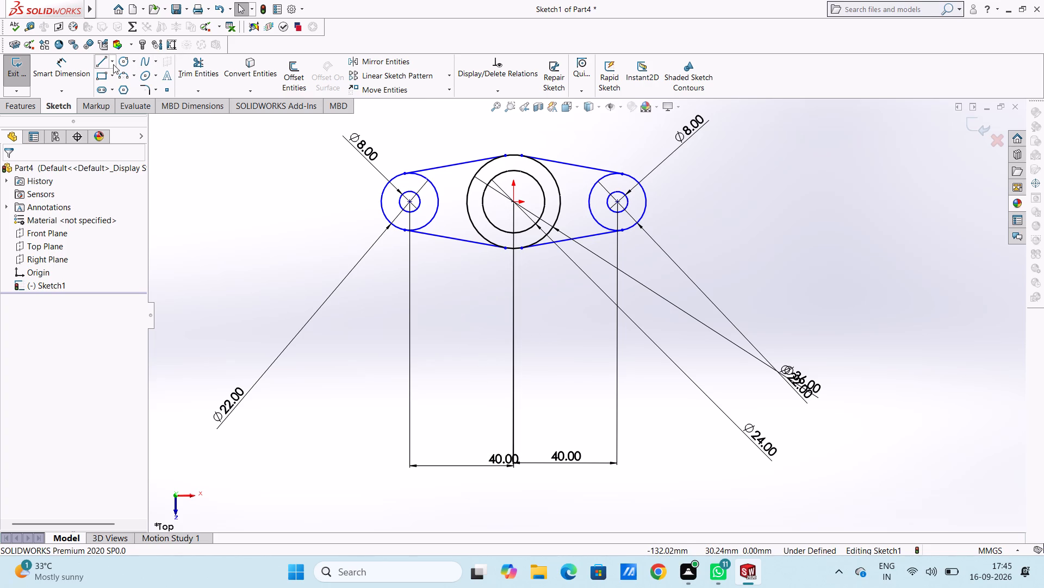
Offset the upper and lower tangent lines left of the origin inward by 5 mm, with dimensions added.
{"action": "left_click", "coordinate": [290, 71]}
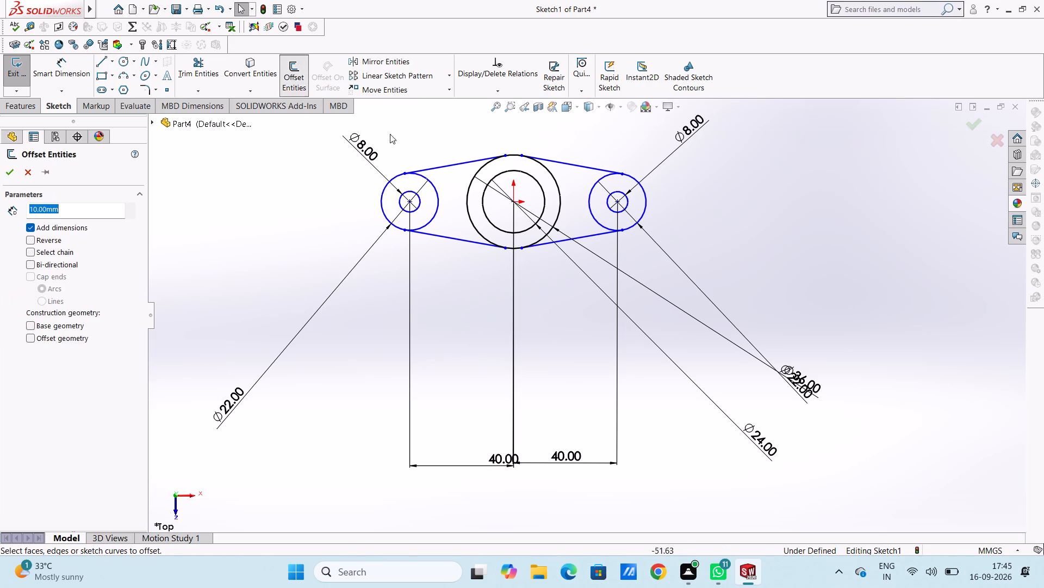
{"action": "left_click", "coordinate": [445, 168]}
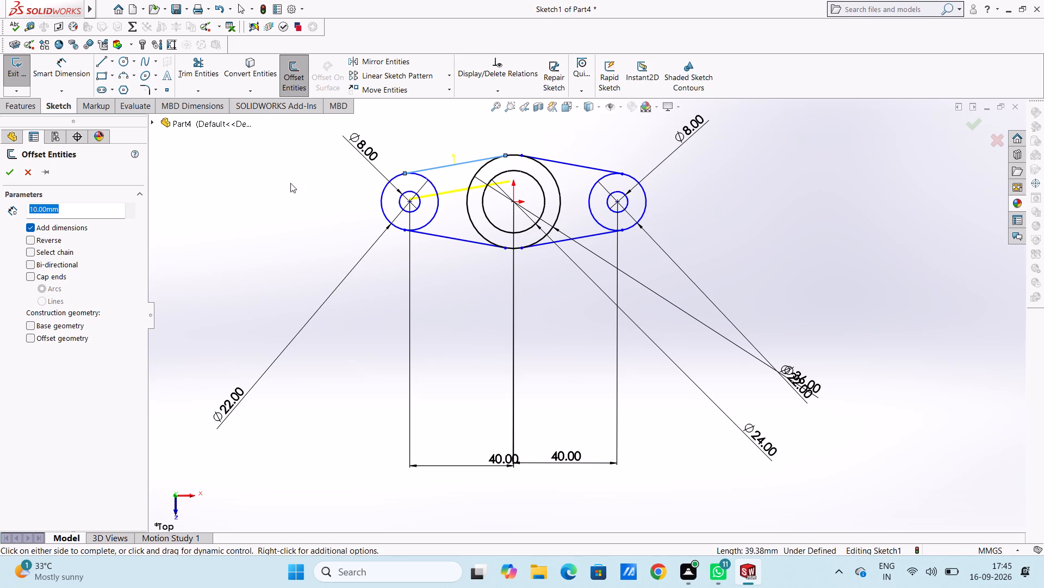
{"action": "key", "text": "5"}
{"action": "key", "text": "Return"}
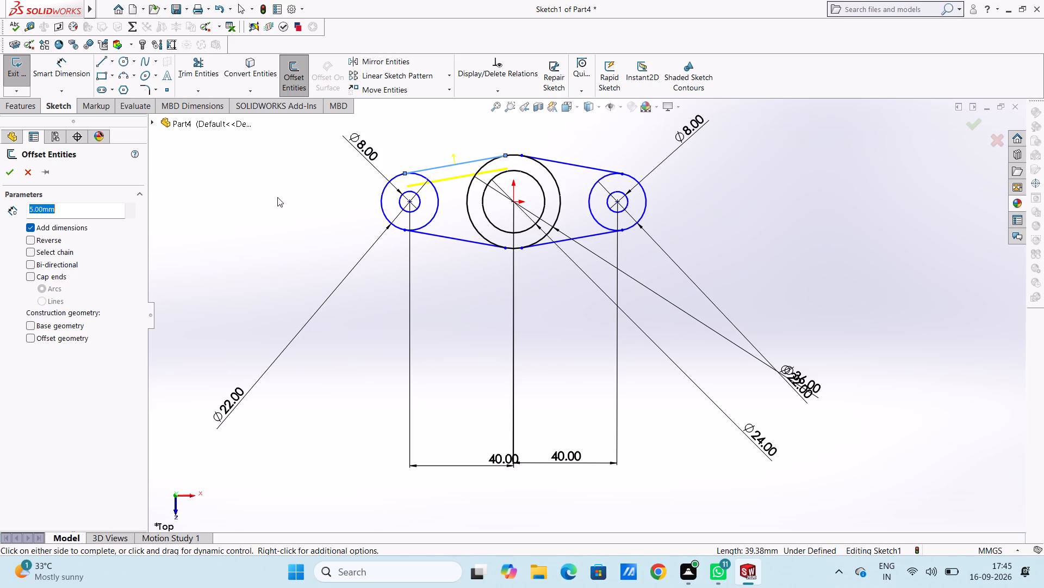
{"action": "left_click", "coordinate": [15, 174]}
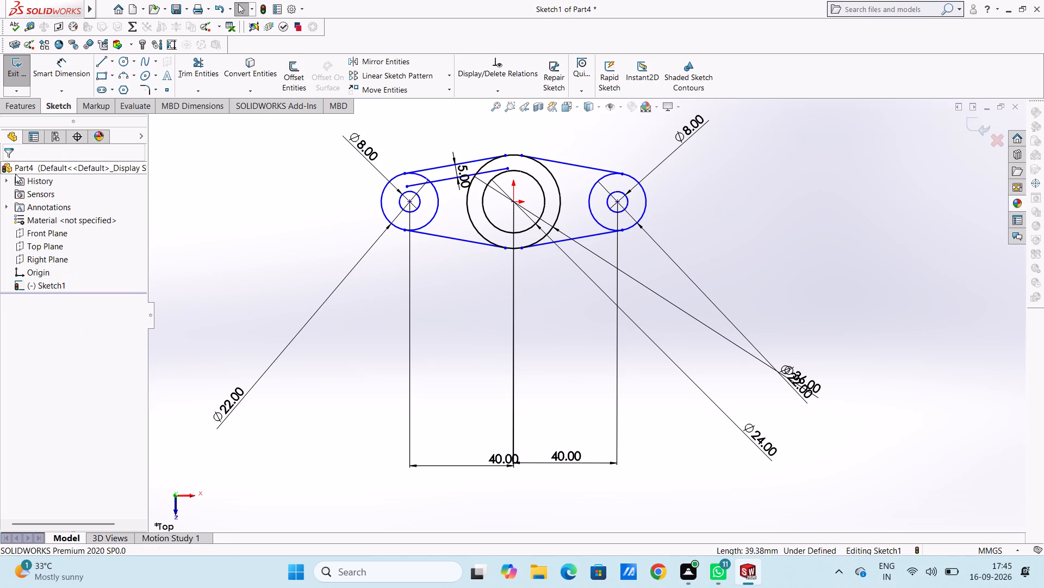
{"action": "left_click", "coordinate": [297, 74]}
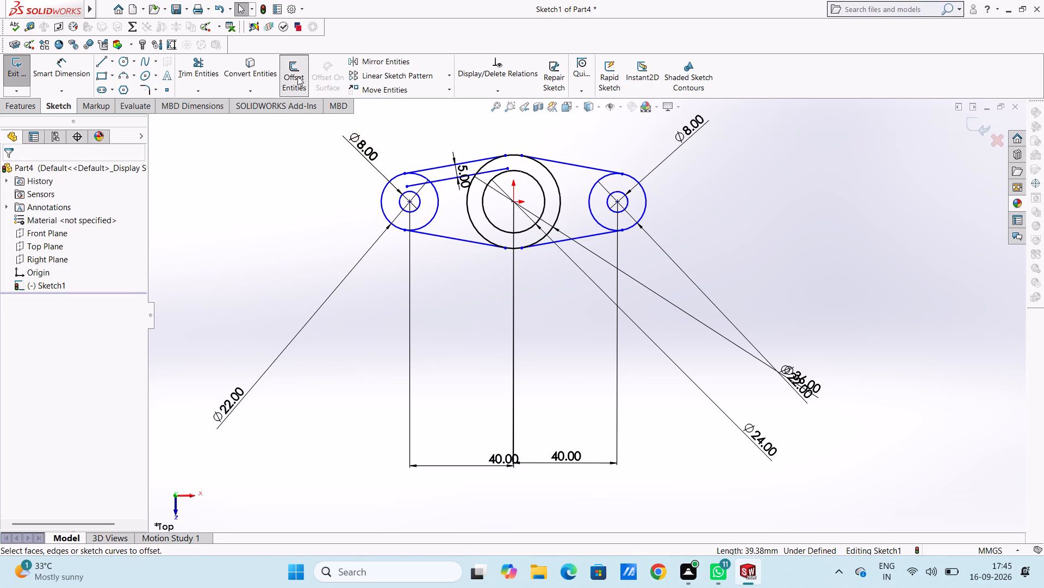
{"action": "left_click", "coordinate": [430, 236]}
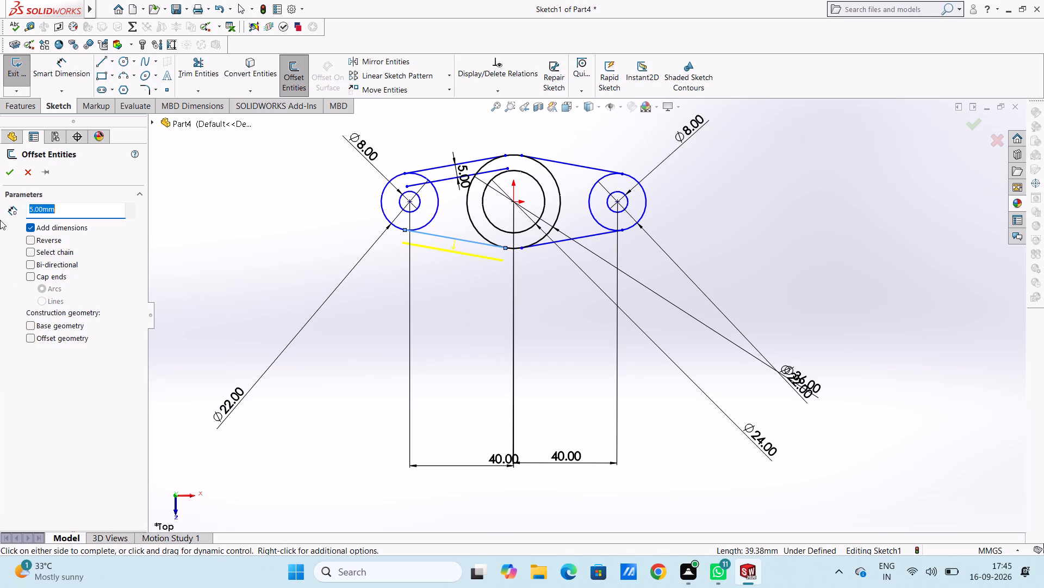
{"action": "left_click", "coordinate": [28, 238]}
{"action": "left_click", "coordinate": [10, 174]}
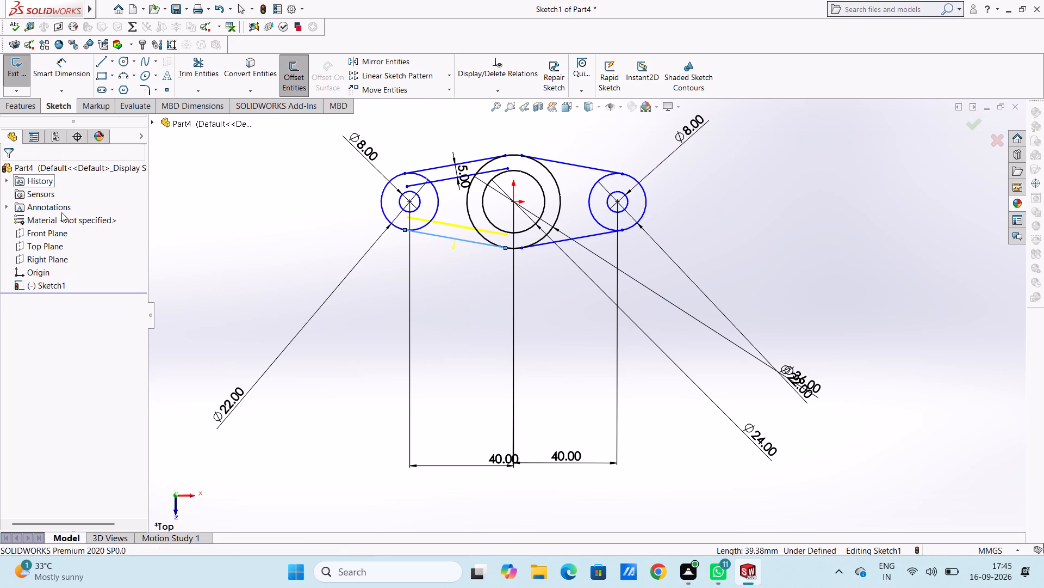
{"action": "left_click", "coordinate": [158, 224]}
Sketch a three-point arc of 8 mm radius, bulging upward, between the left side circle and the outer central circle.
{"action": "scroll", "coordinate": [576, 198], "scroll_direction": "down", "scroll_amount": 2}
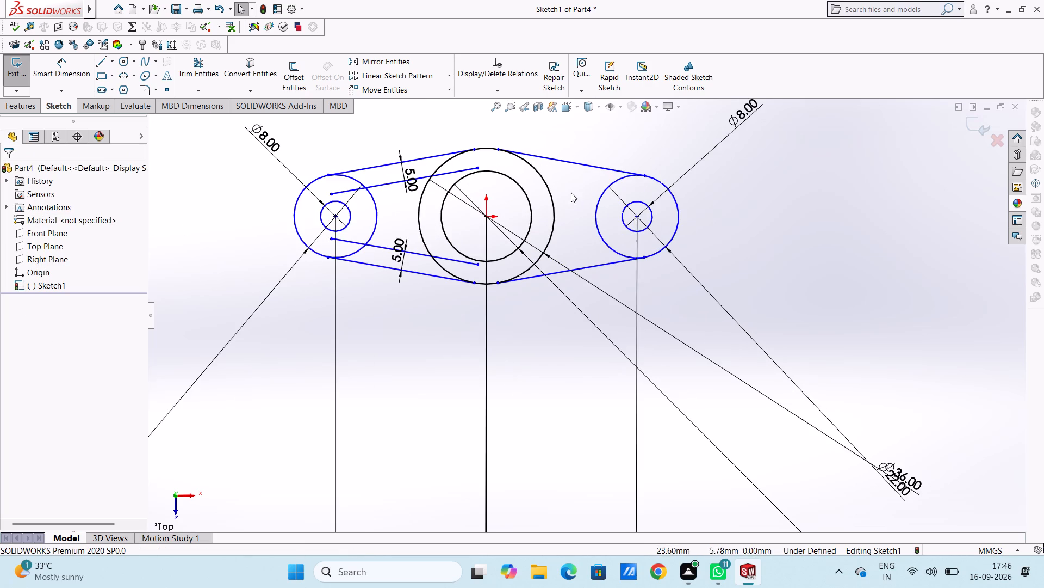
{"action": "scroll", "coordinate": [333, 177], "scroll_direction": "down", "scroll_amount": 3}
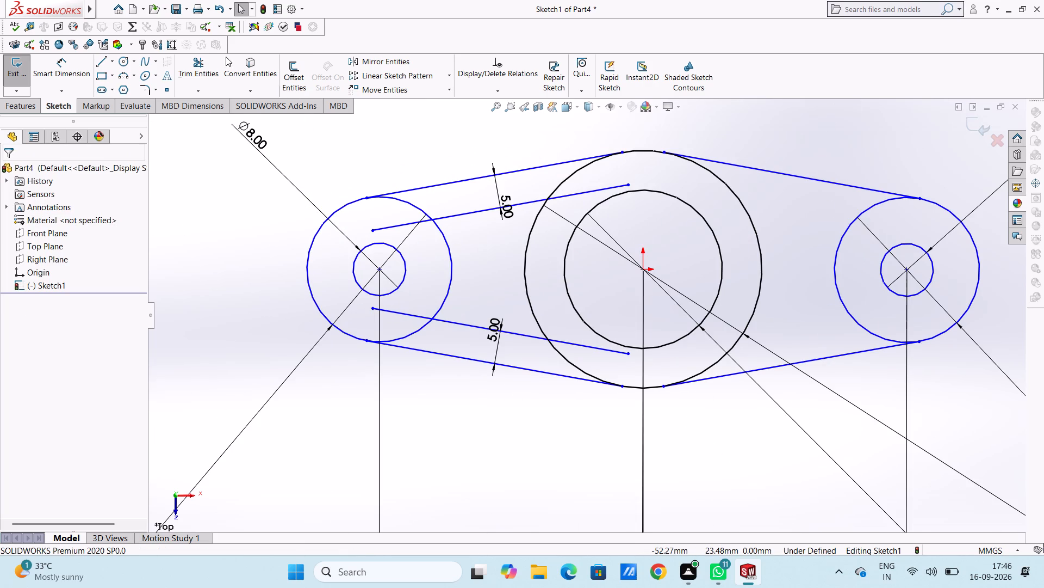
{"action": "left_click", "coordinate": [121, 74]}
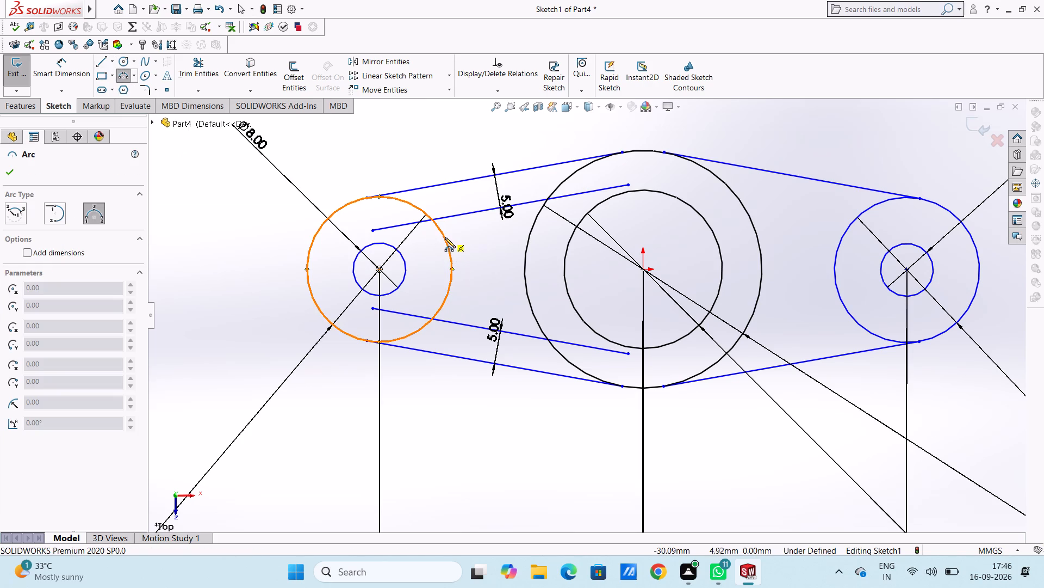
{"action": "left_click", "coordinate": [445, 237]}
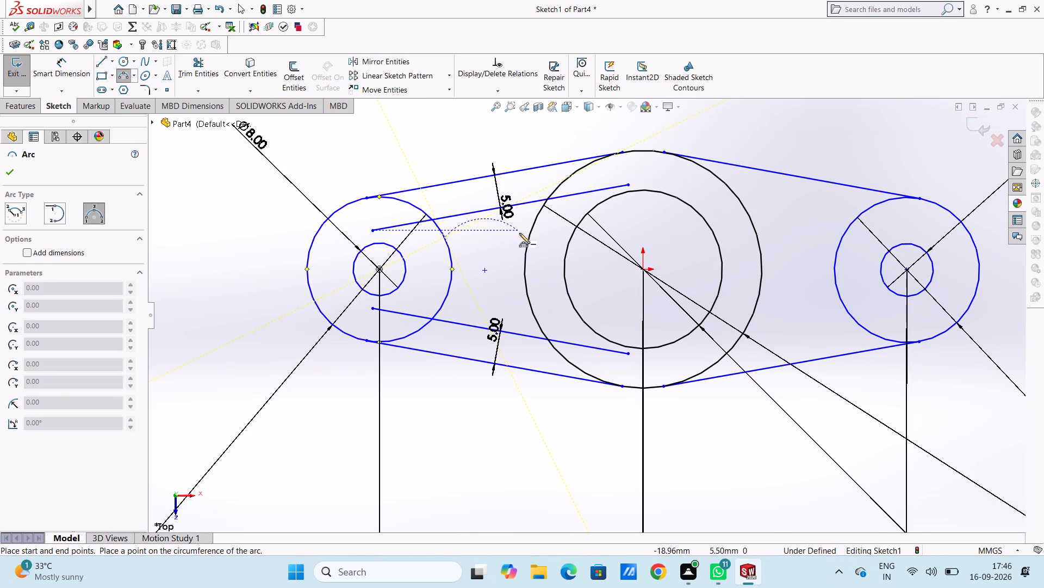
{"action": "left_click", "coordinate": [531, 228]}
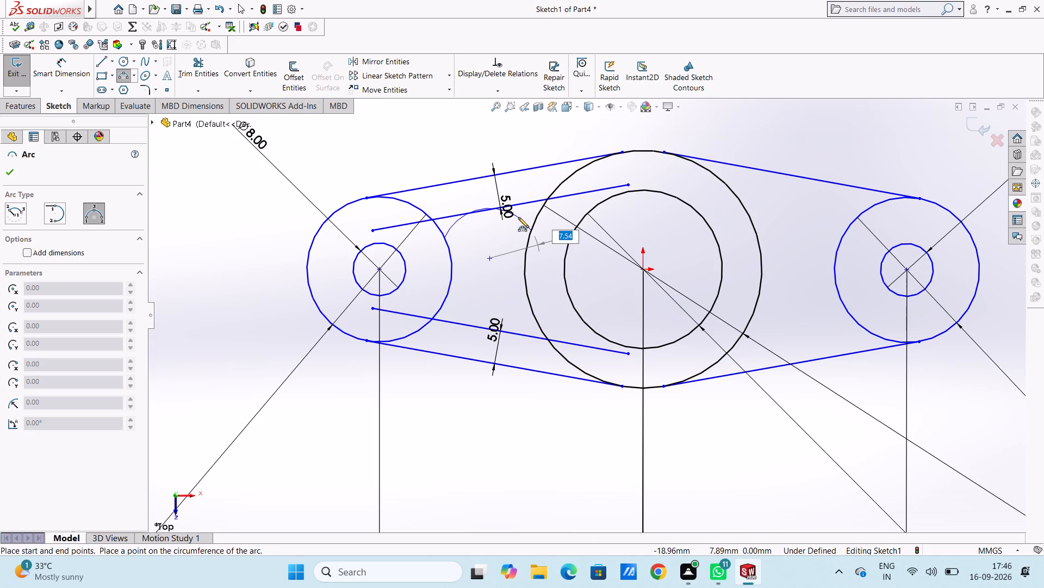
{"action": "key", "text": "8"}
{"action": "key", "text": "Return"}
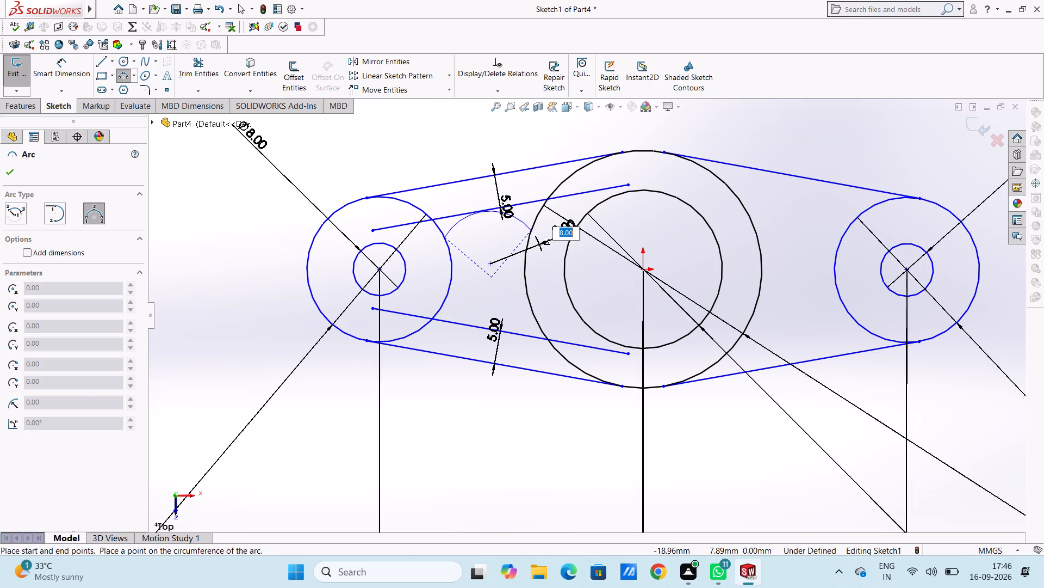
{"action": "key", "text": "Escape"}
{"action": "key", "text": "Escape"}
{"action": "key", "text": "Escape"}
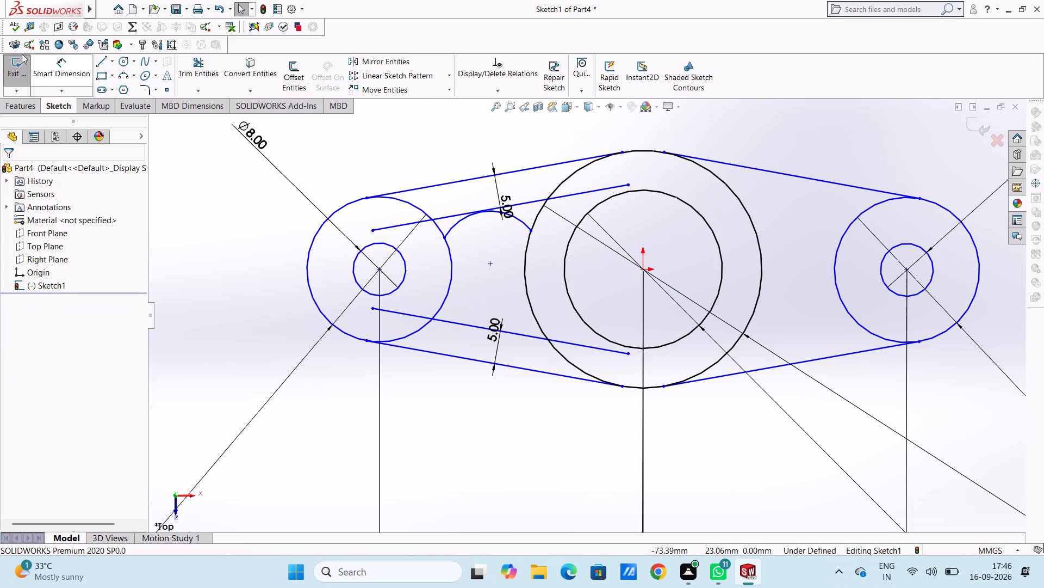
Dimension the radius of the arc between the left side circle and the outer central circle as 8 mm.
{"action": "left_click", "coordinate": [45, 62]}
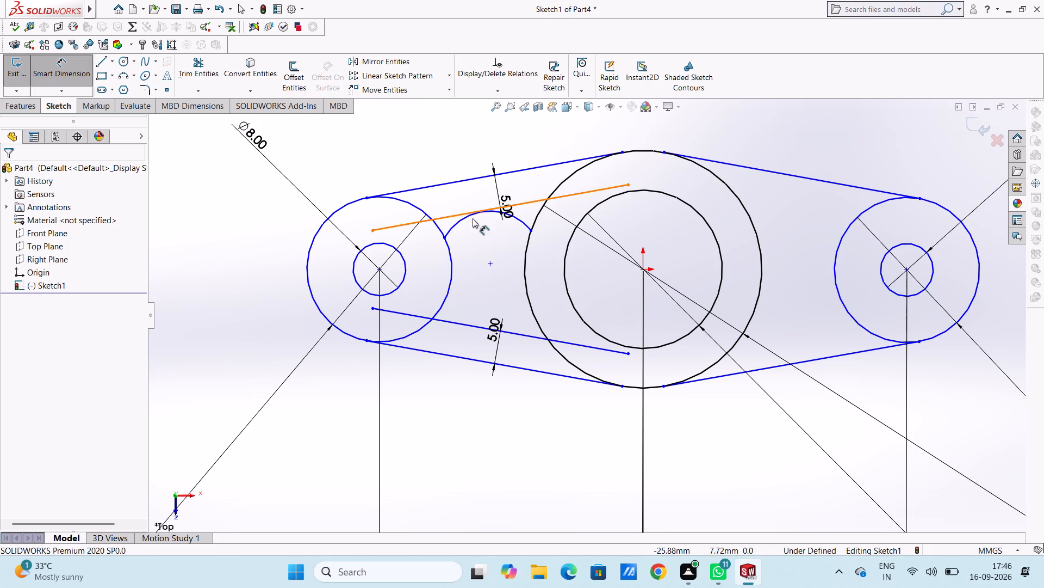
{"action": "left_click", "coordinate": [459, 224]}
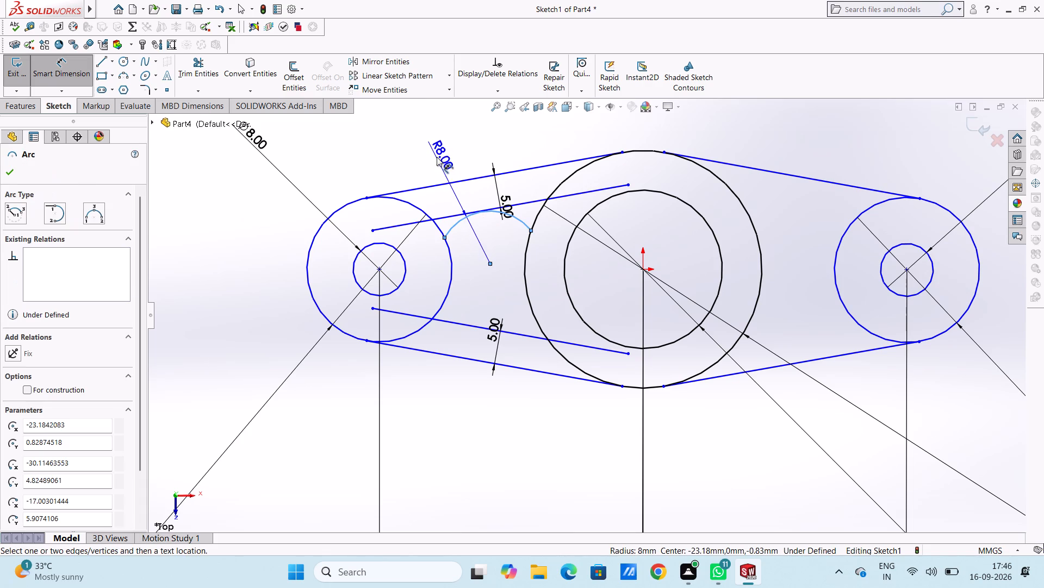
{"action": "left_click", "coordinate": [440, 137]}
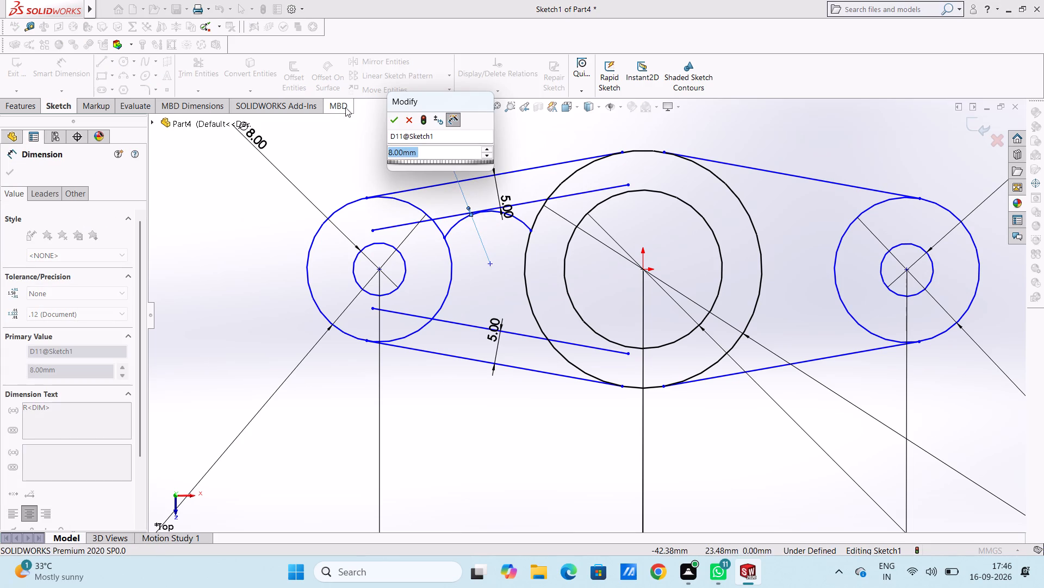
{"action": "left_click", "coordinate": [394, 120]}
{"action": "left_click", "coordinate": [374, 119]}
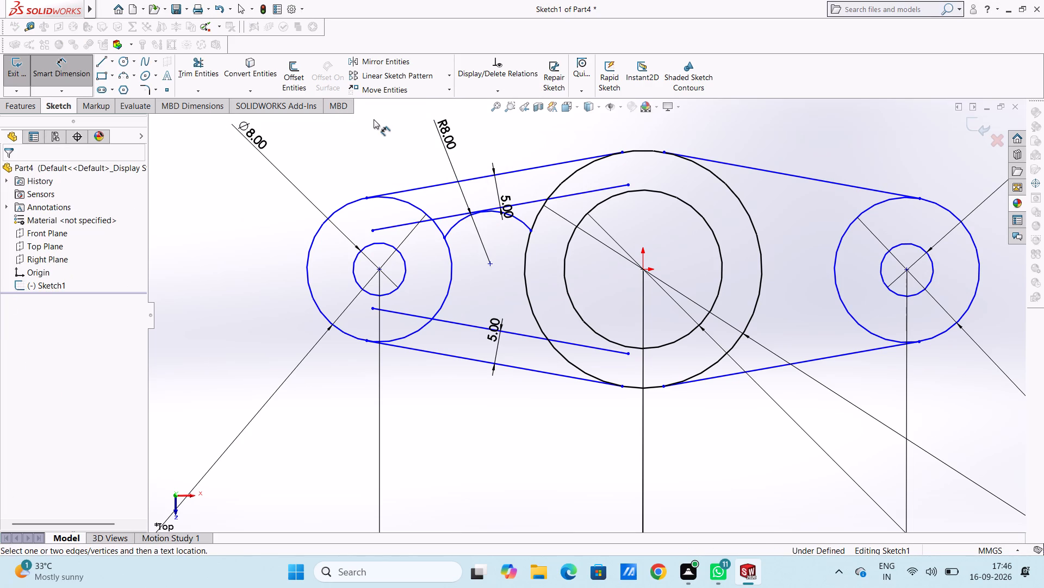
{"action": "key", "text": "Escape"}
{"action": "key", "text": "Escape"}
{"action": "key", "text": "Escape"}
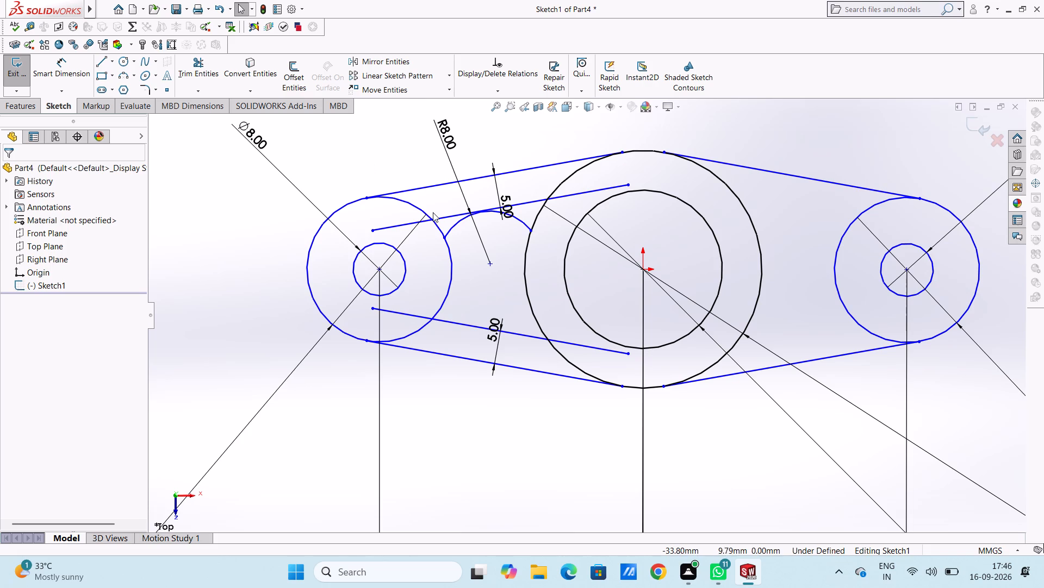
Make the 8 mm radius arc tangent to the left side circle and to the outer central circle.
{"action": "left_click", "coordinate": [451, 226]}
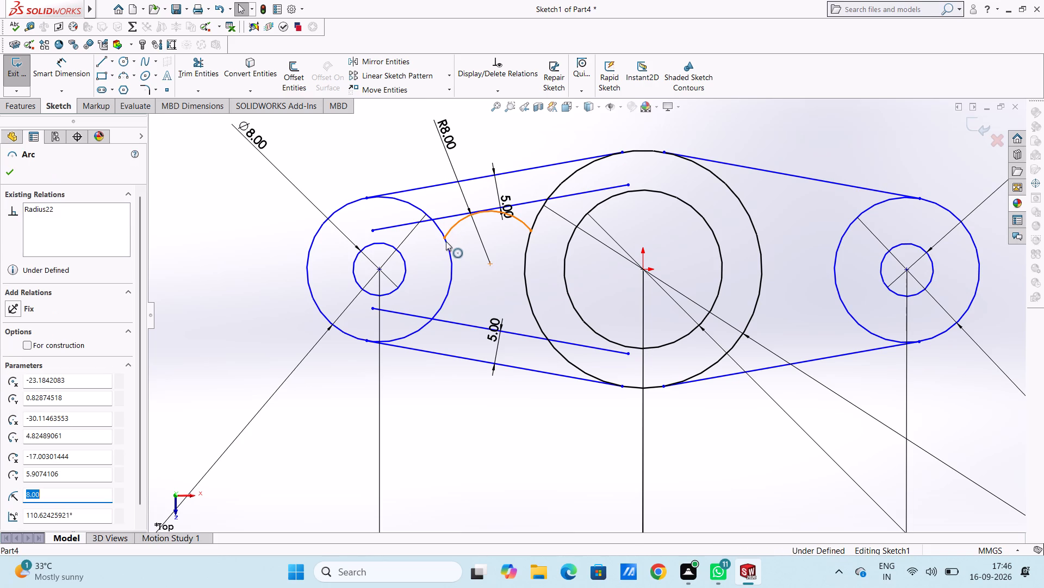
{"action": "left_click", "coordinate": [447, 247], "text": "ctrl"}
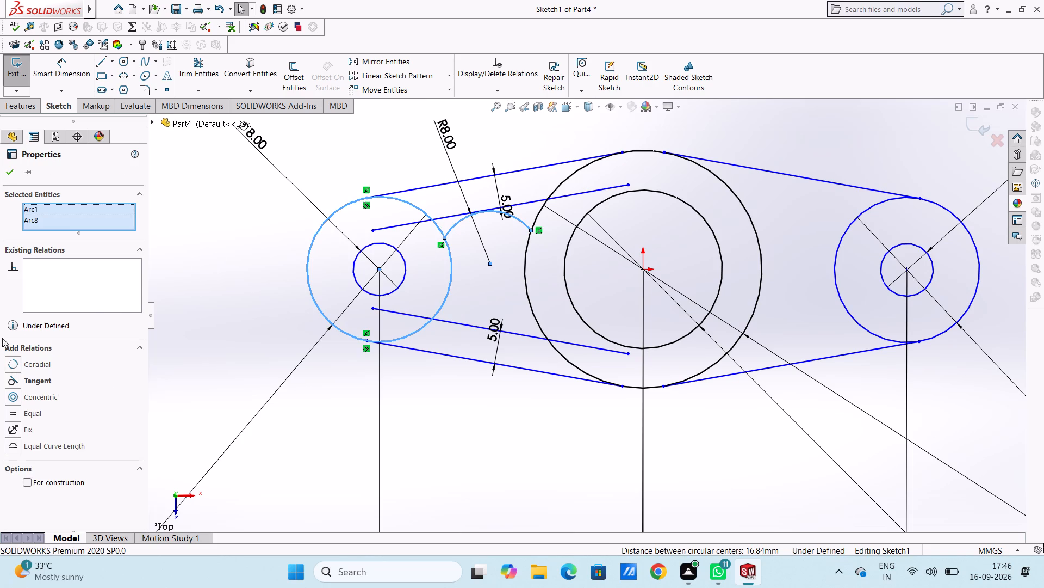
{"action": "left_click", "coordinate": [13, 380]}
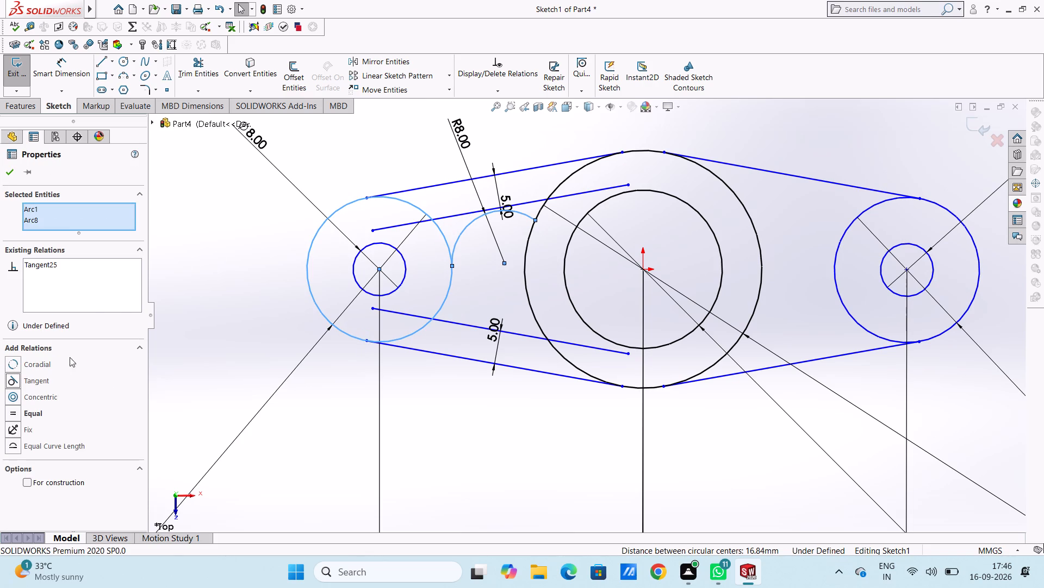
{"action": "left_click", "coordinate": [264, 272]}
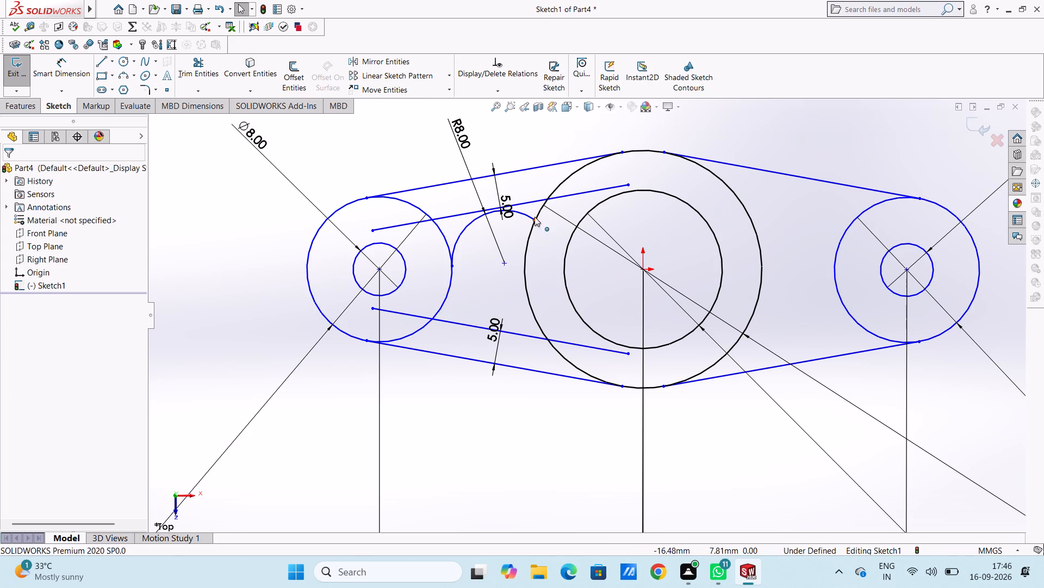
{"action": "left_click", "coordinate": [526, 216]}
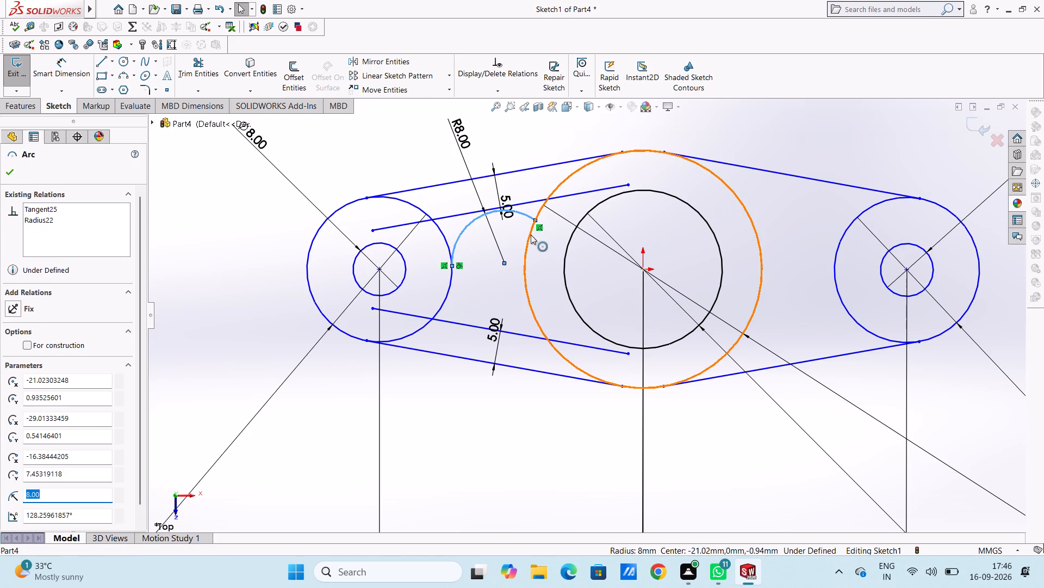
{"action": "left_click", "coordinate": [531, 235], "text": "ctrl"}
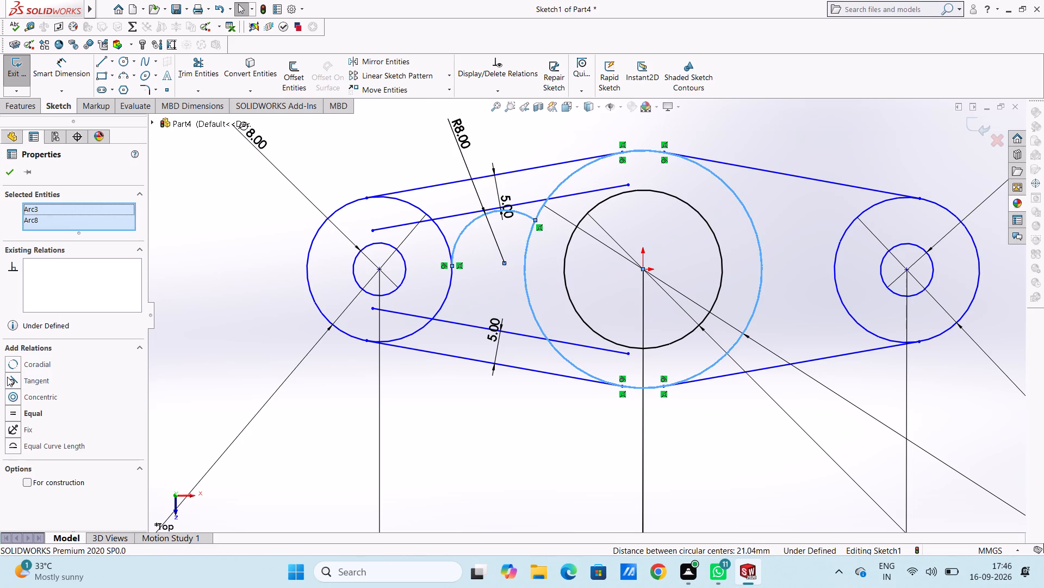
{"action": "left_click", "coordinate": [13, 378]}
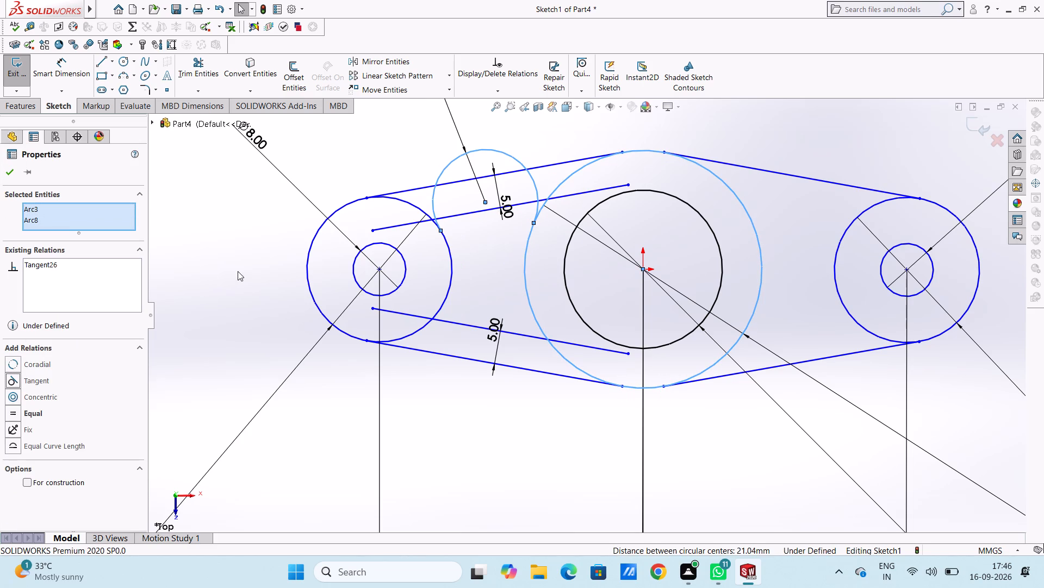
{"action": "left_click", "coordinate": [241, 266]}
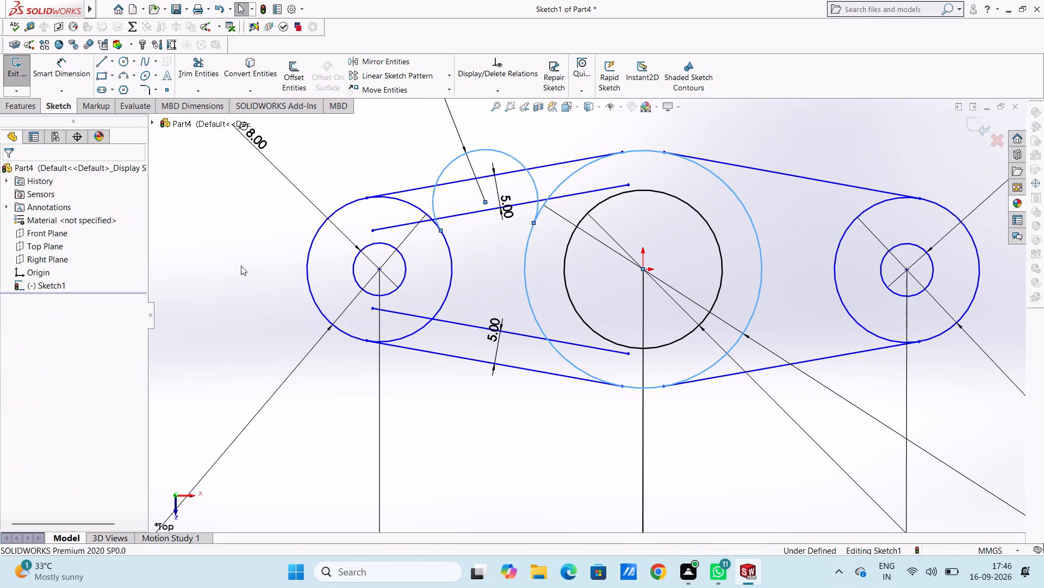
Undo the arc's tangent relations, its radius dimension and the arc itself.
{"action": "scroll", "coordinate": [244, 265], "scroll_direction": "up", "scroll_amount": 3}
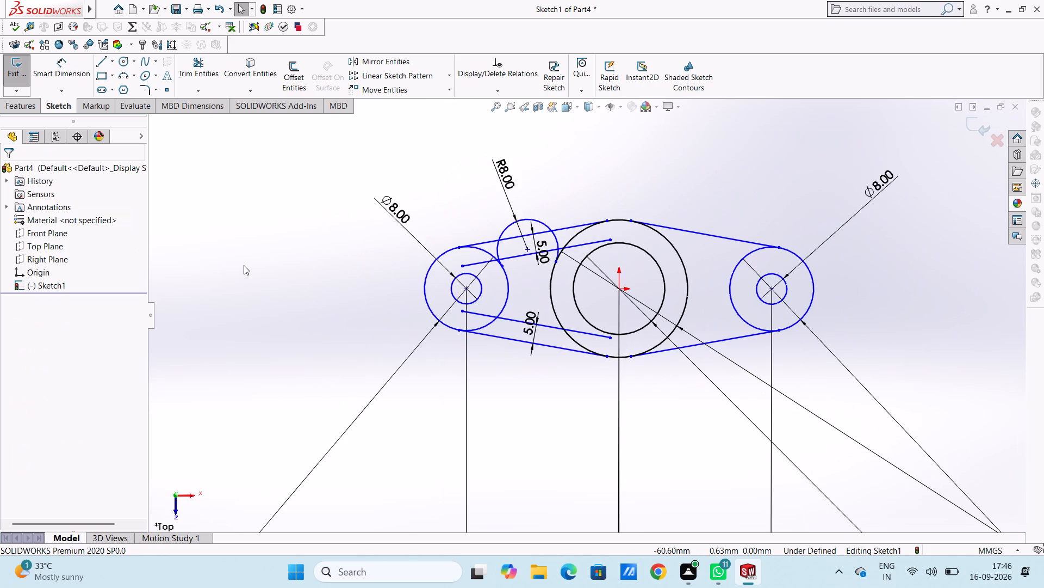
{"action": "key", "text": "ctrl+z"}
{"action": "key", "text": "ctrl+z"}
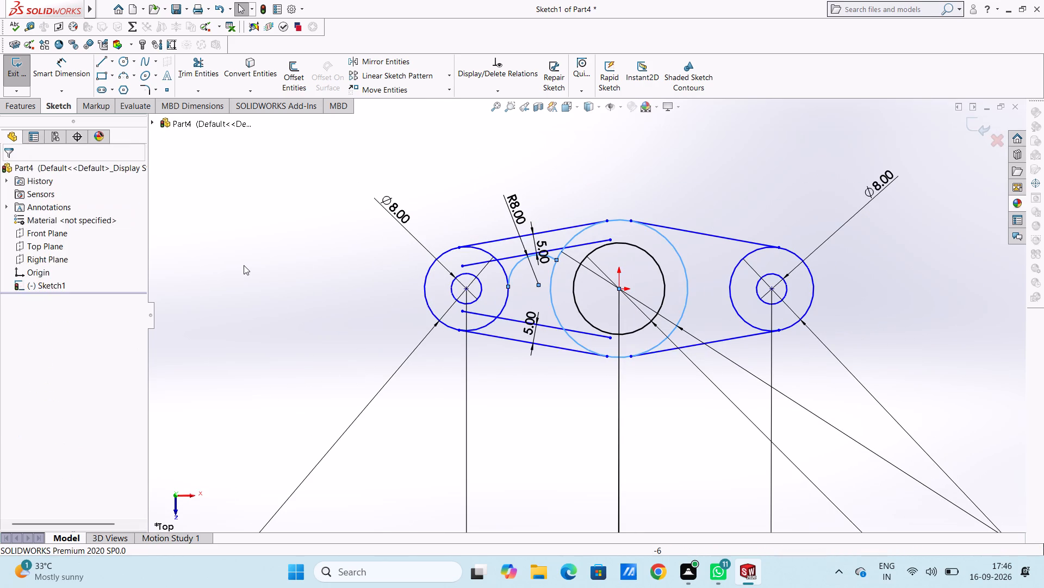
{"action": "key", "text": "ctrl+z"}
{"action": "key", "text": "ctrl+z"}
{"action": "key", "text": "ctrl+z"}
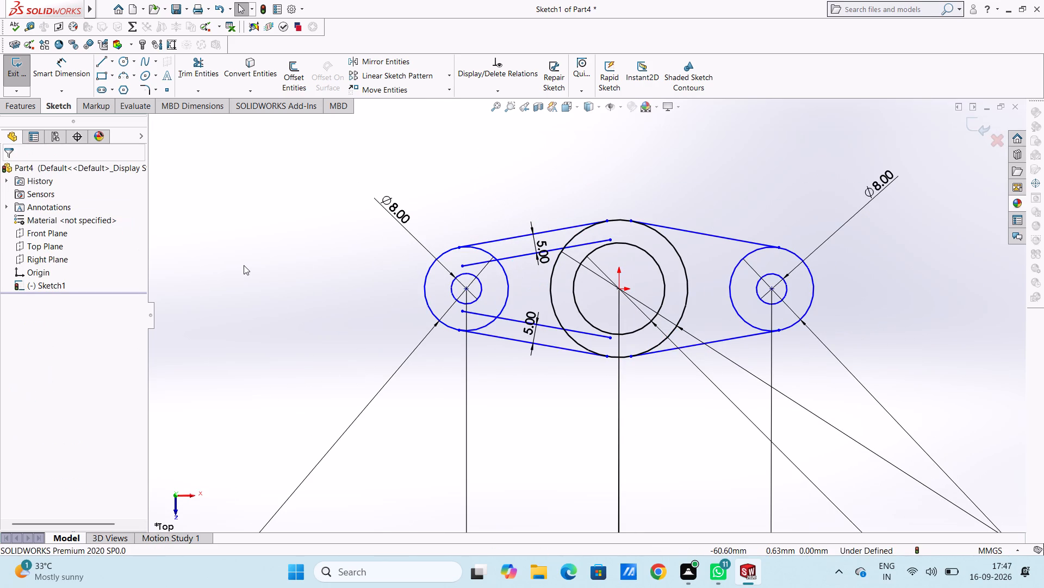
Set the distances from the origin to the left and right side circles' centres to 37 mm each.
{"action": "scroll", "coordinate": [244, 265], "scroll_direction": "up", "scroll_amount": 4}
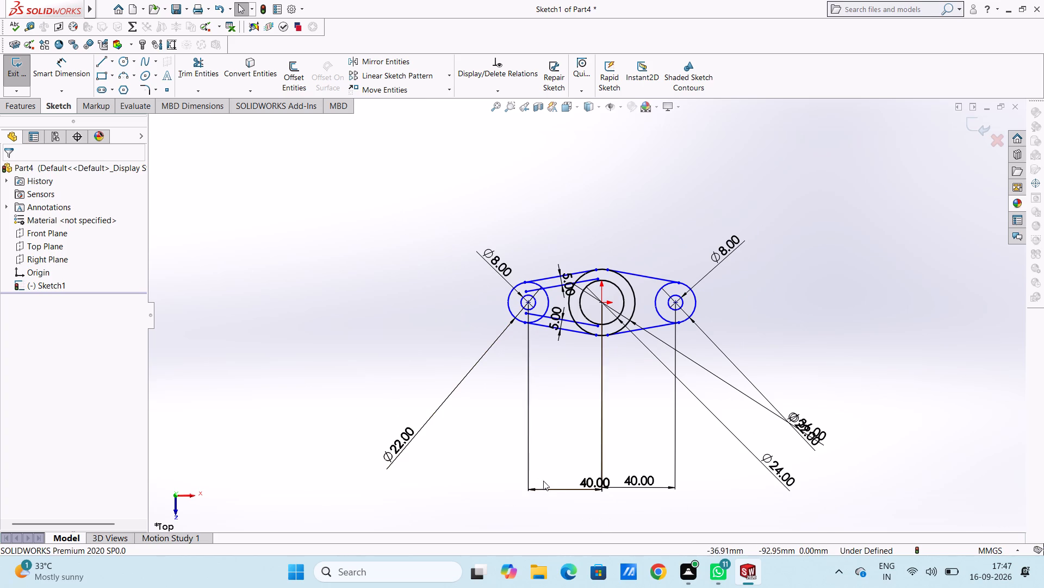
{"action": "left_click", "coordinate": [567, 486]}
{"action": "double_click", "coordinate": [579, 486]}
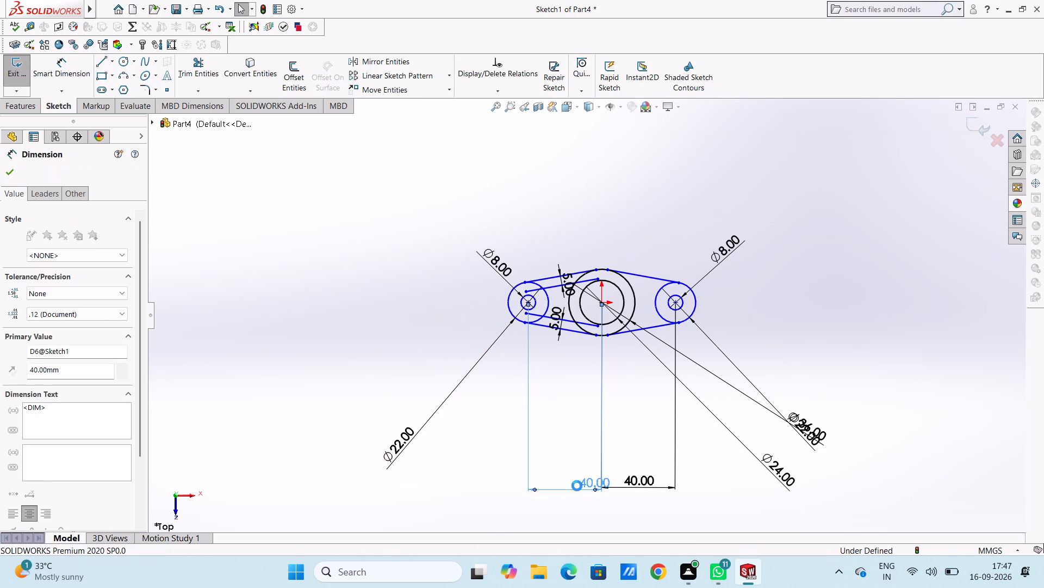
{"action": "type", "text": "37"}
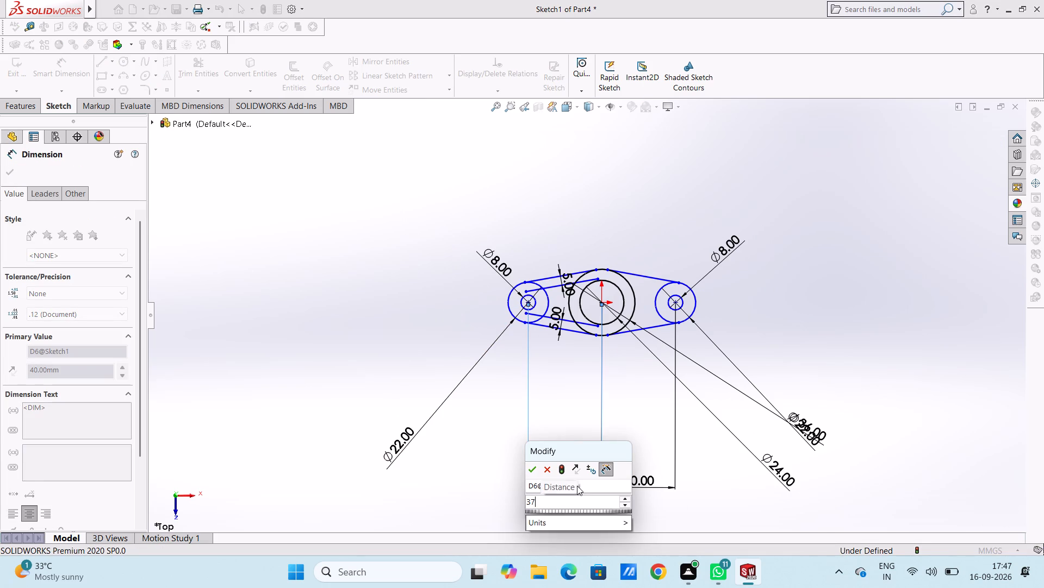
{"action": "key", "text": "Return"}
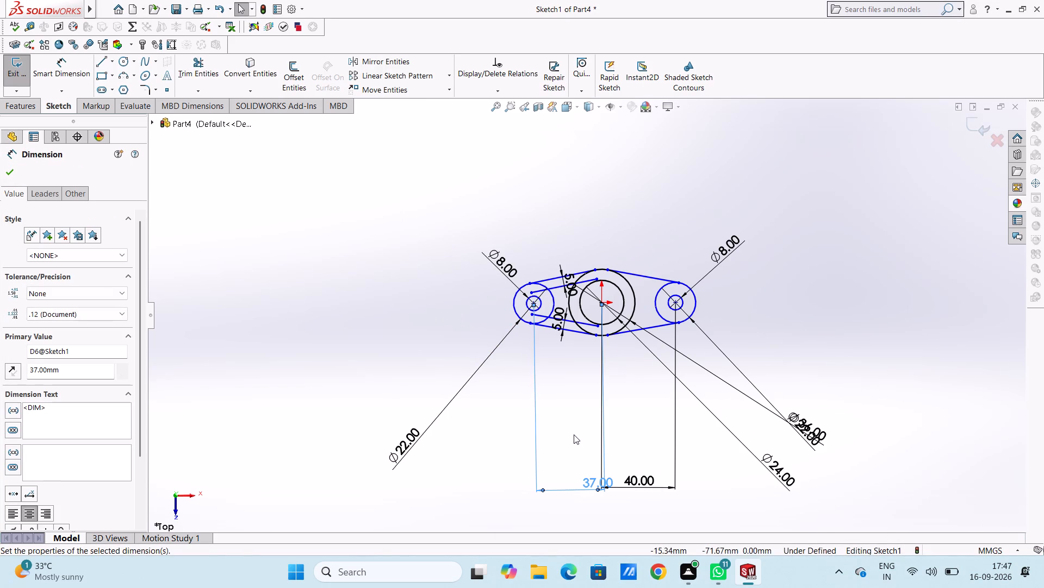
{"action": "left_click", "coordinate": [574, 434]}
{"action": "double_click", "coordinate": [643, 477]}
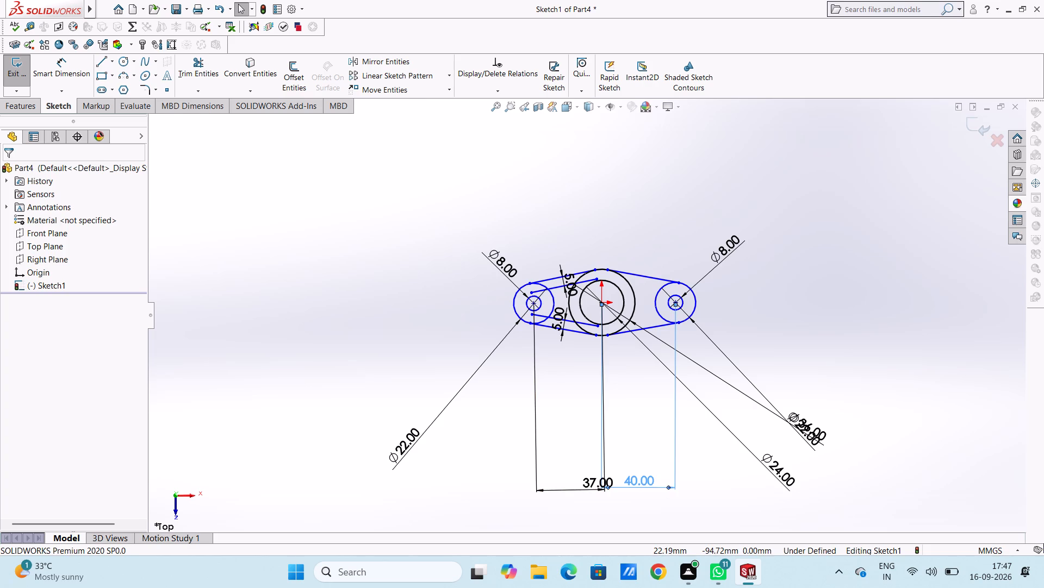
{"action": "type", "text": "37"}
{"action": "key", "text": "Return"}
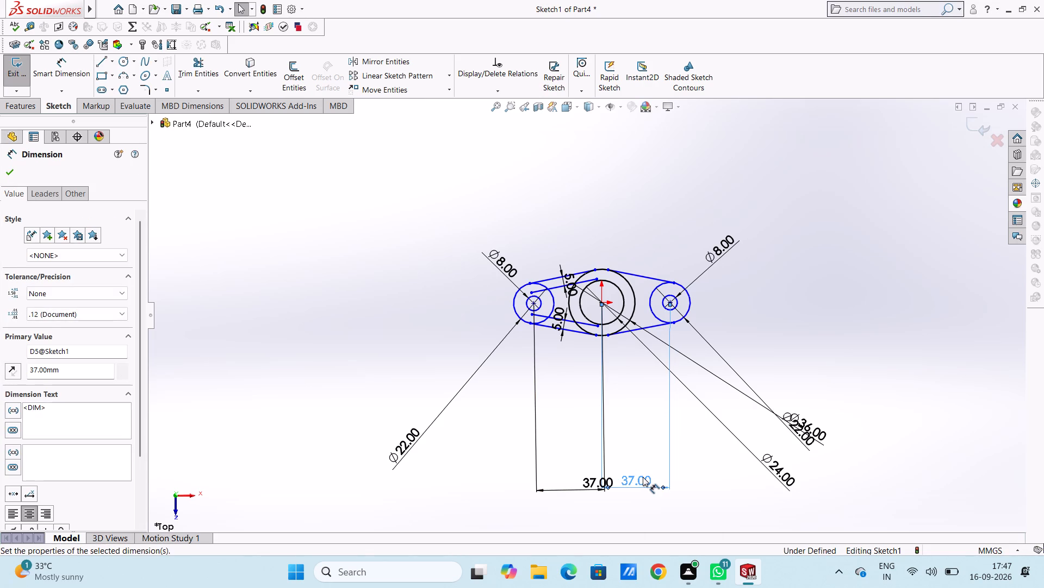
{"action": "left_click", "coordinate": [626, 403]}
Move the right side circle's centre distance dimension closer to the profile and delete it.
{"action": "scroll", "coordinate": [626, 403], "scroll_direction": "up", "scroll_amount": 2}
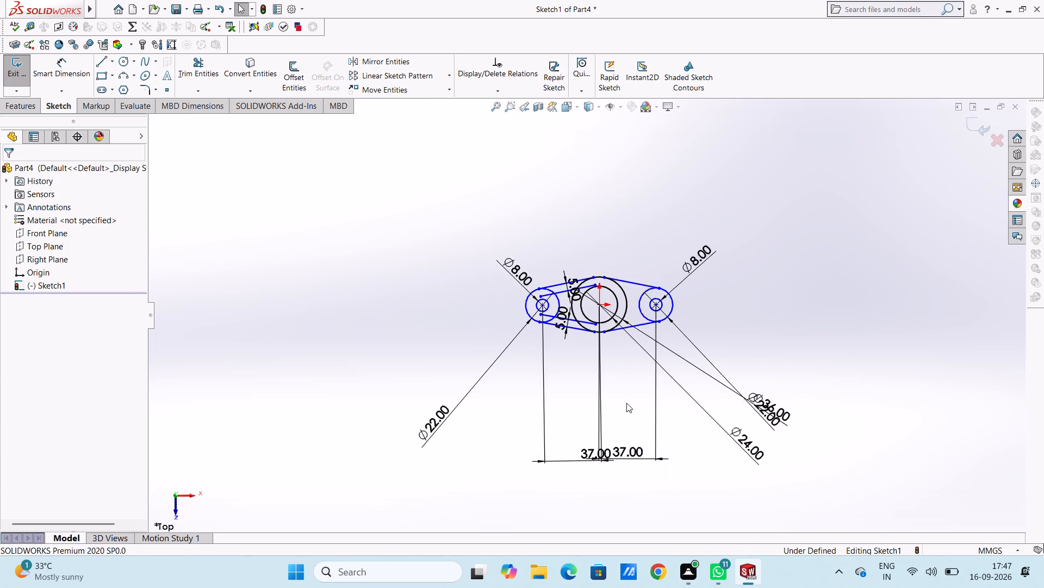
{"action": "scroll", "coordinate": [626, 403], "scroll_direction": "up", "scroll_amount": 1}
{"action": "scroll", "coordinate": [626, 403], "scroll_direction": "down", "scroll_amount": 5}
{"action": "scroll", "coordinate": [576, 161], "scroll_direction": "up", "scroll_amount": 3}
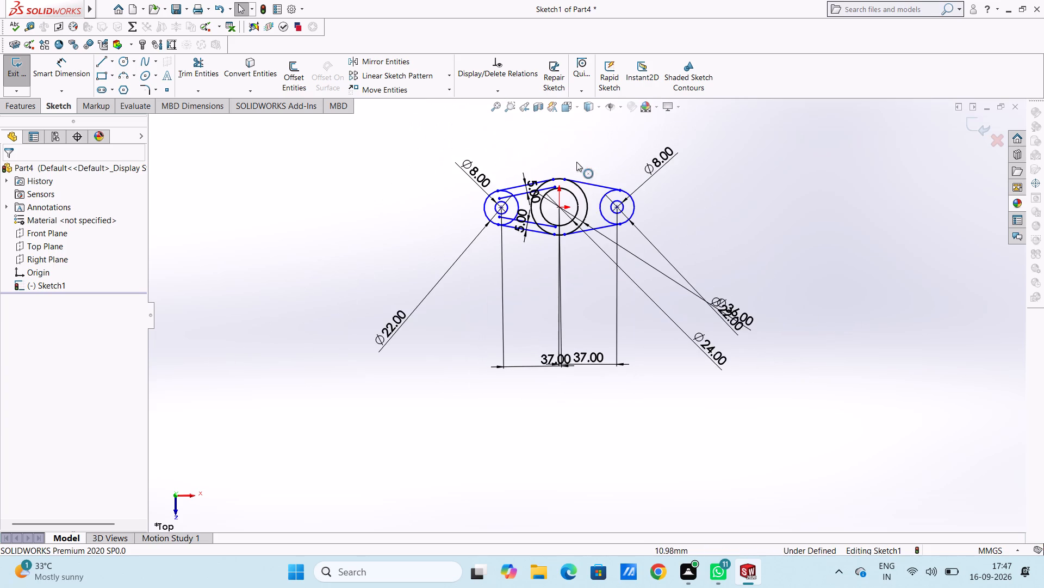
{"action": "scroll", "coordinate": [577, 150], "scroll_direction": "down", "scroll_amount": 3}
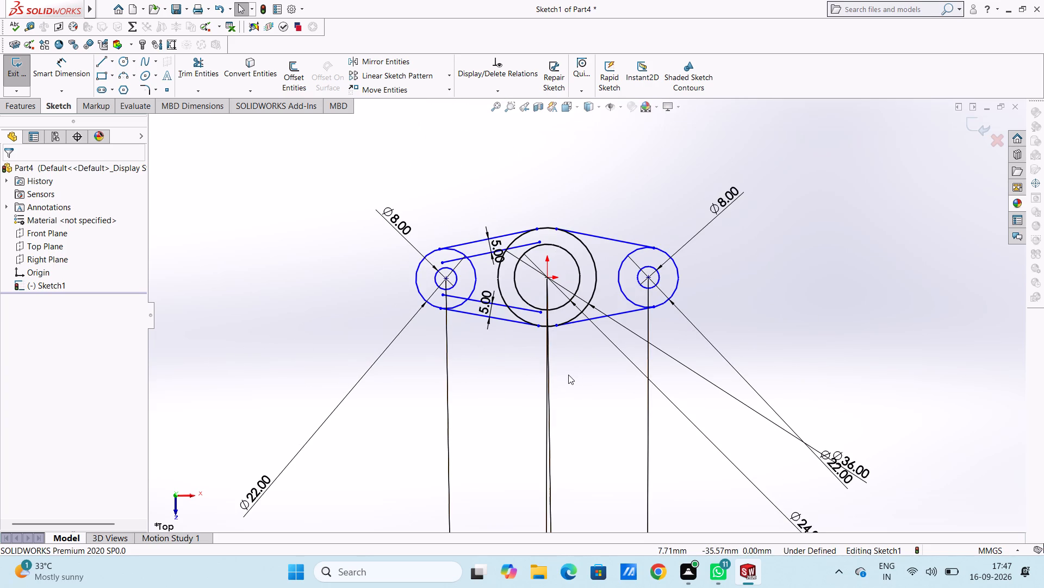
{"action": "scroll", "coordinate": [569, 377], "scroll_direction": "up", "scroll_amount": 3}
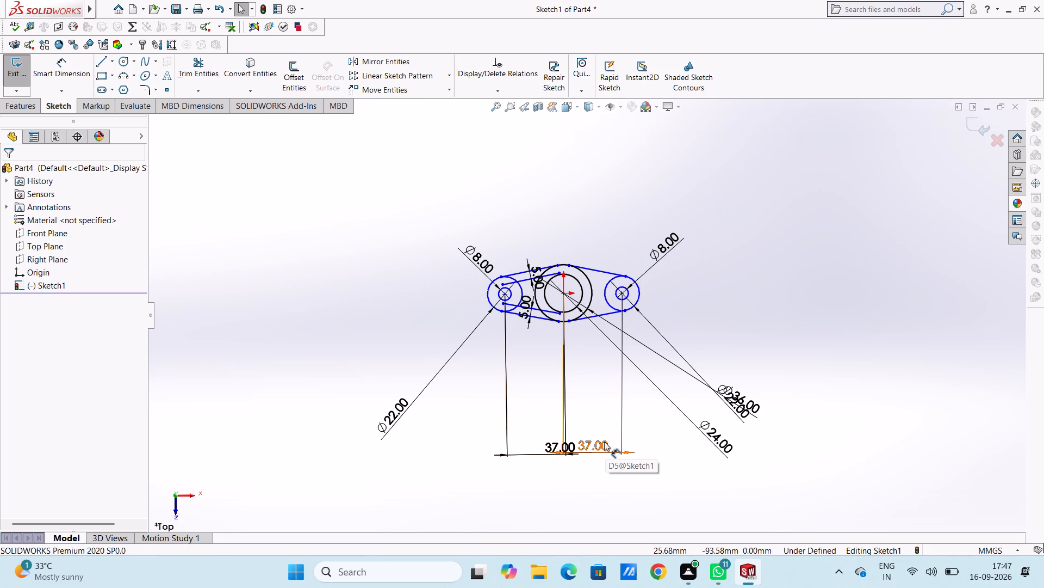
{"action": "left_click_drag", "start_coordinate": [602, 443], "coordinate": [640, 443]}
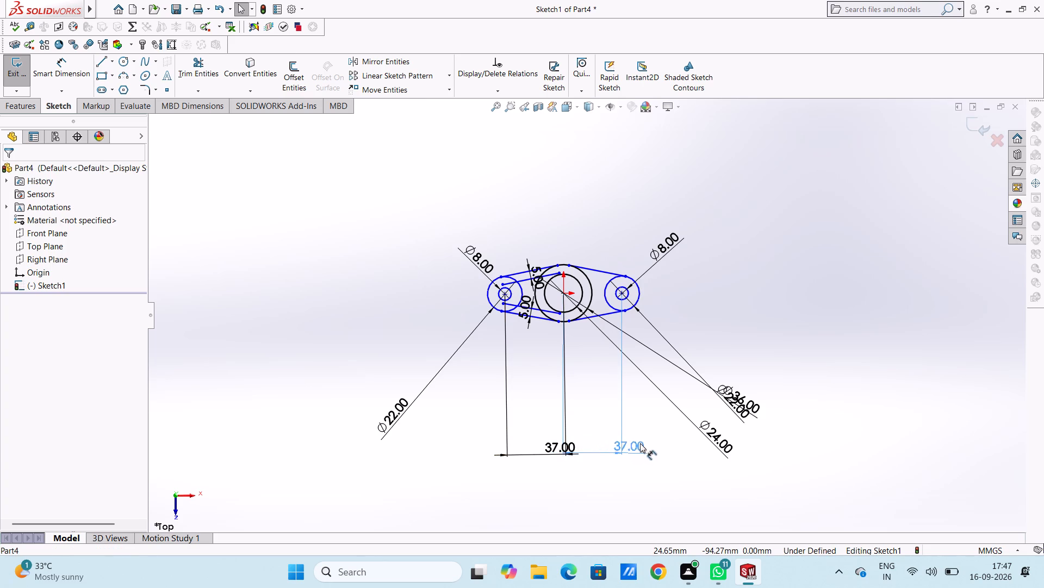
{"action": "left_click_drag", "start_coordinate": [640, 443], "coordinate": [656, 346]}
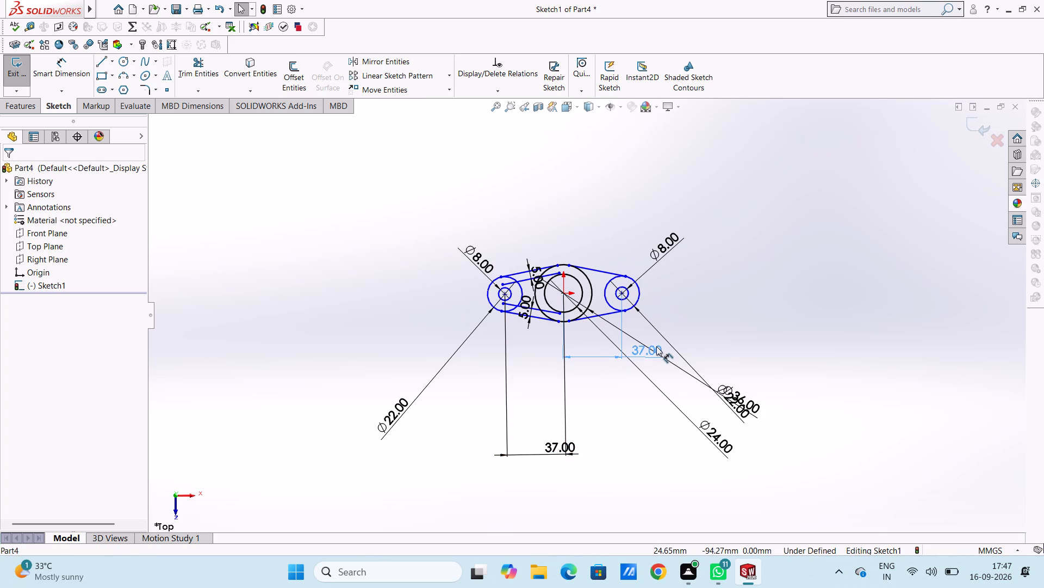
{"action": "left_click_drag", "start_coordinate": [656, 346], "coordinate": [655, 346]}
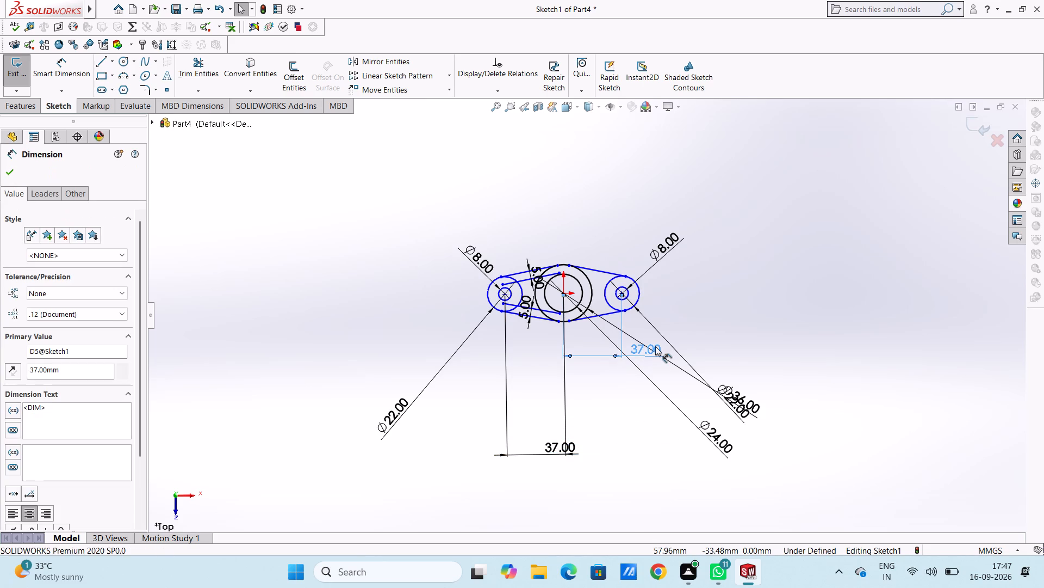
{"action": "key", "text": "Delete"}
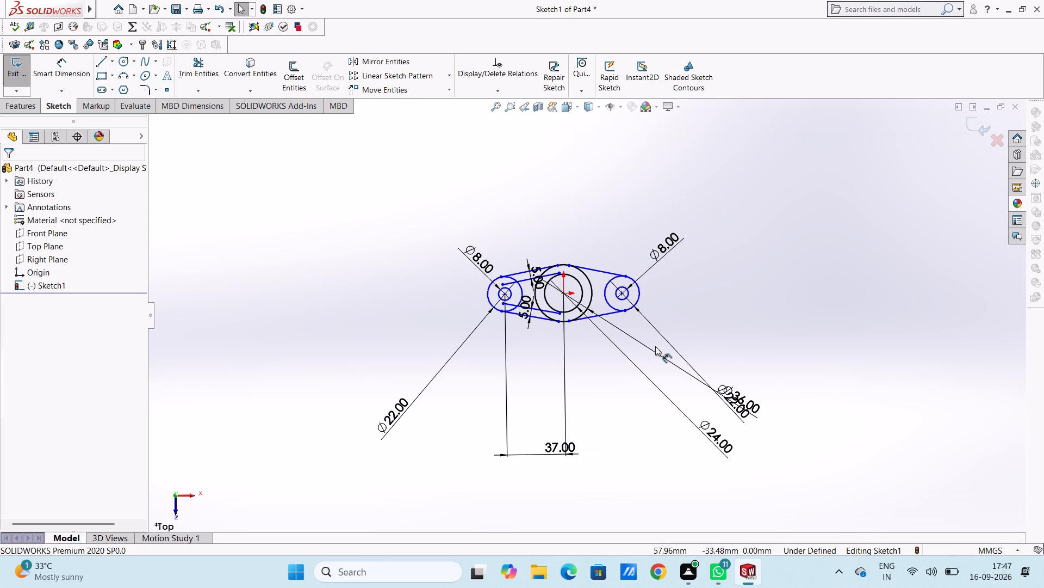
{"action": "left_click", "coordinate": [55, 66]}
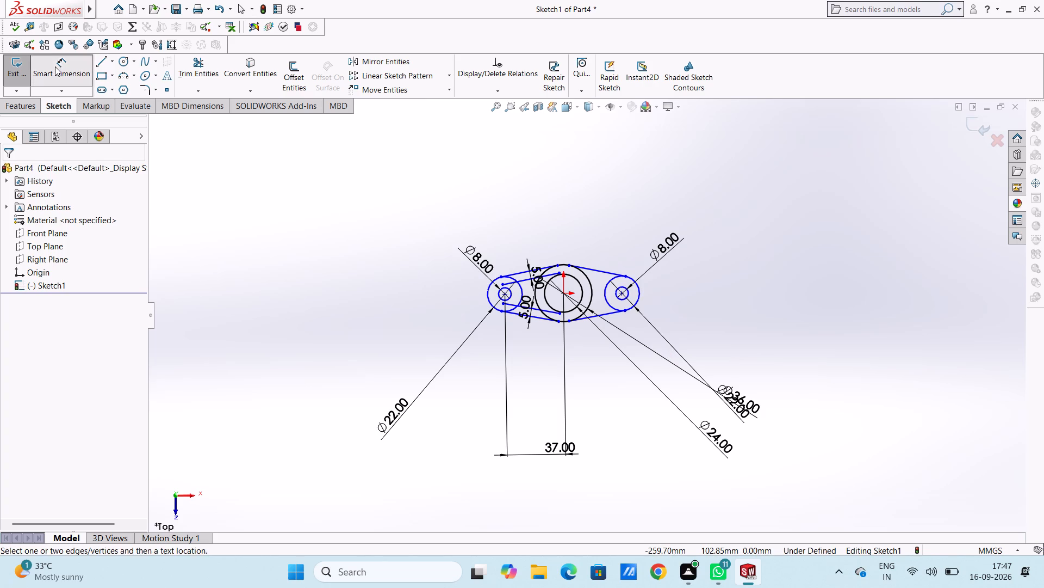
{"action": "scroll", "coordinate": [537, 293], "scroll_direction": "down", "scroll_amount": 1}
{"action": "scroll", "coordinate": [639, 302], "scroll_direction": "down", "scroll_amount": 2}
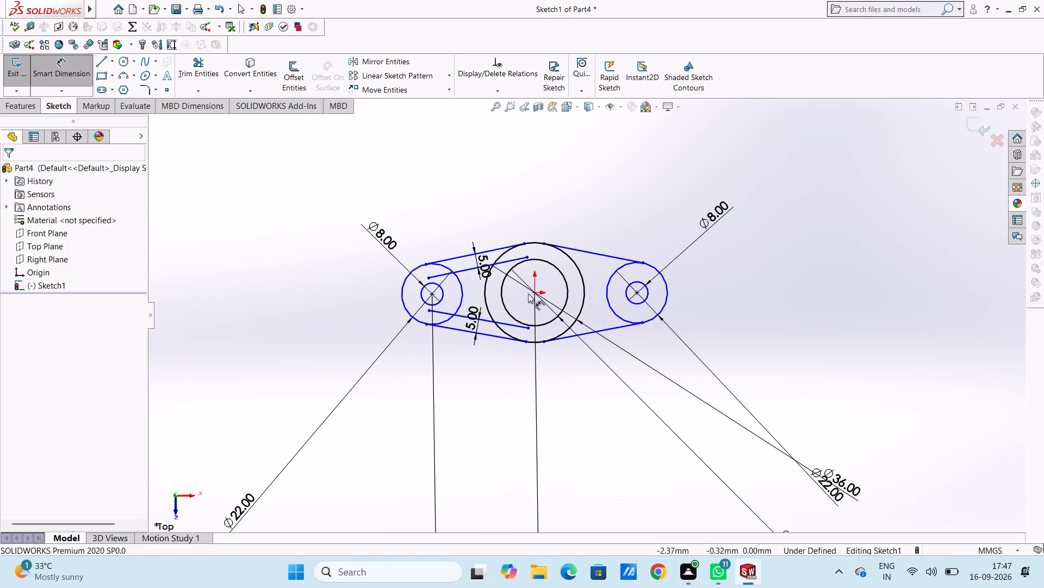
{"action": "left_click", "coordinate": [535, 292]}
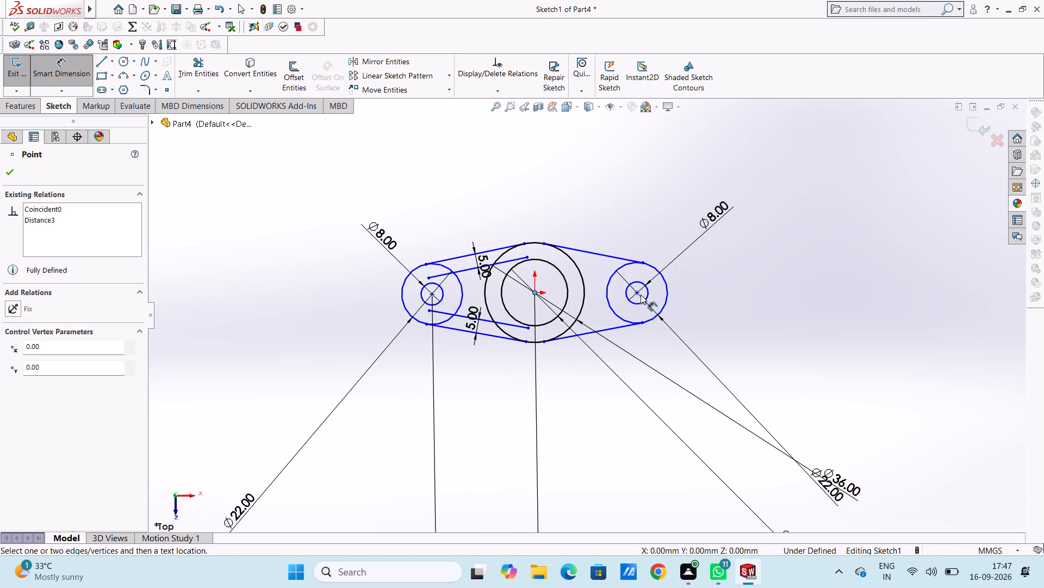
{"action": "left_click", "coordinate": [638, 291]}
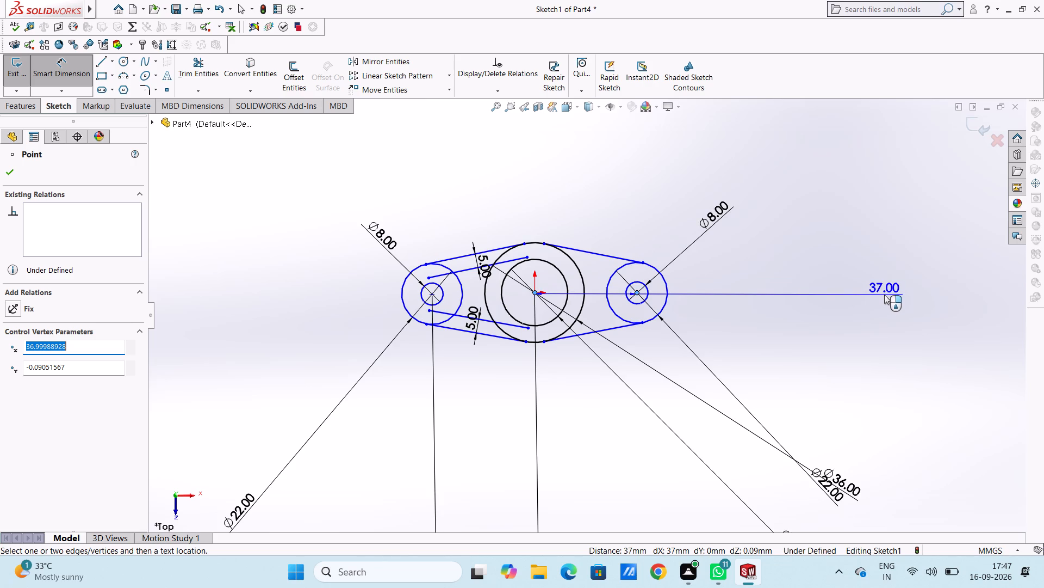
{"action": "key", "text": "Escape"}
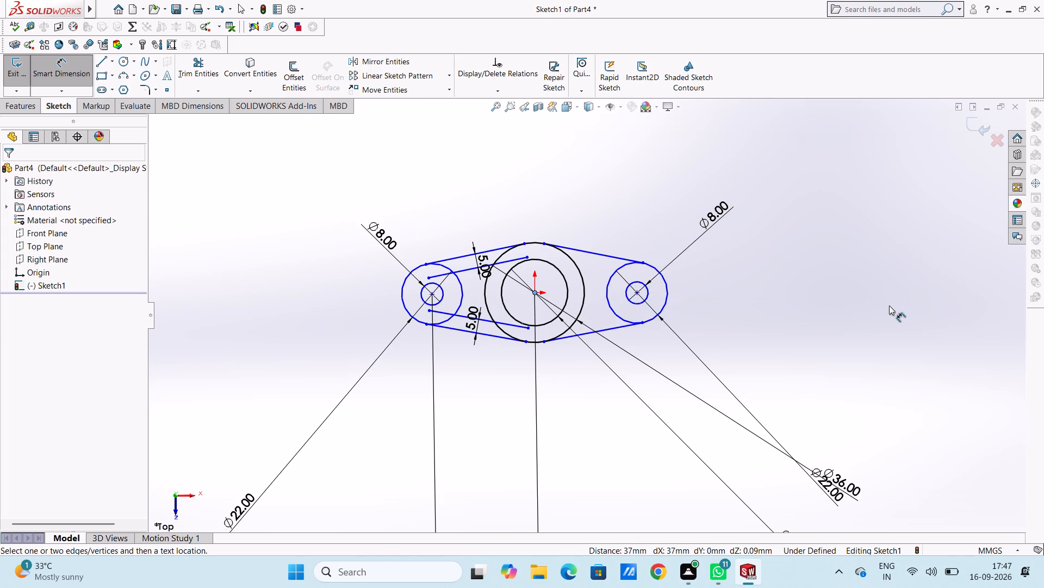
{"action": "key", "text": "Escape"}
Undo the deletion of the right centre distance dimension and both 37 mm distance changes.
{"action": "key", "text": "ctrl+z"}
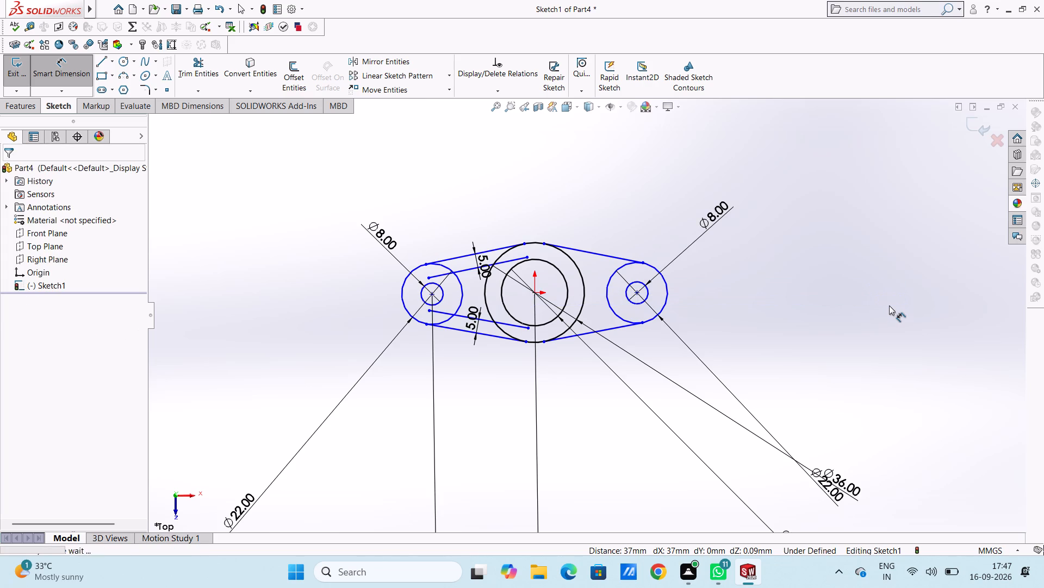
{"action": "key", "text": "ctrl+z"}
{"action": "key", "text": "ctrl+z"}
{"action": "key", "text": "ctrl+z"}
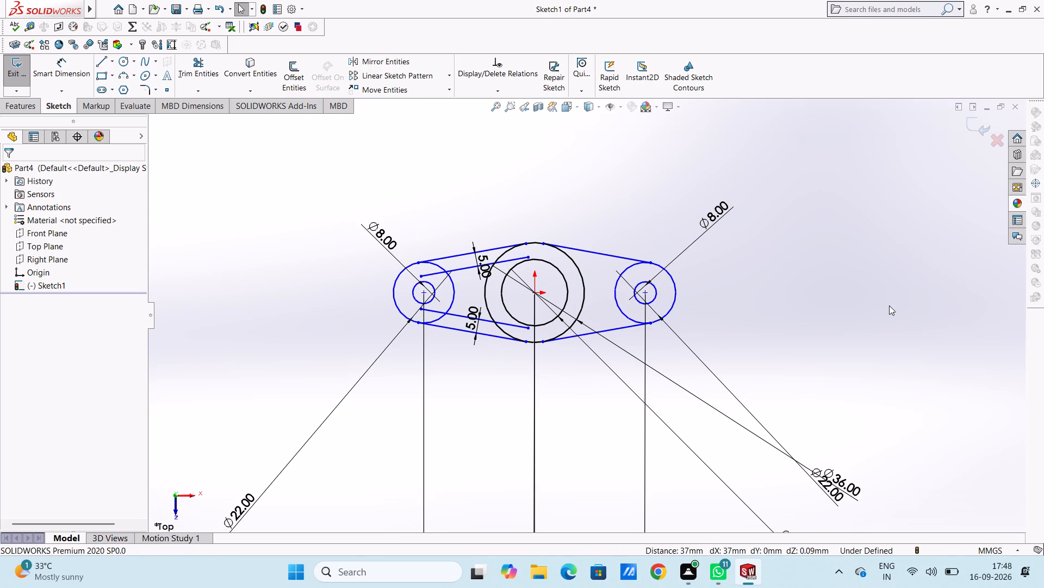
Undo the two 5 mm offset lines inside the left pair of tangent lines.
{"action": "scroll", "coordinate": [490, 400], "scroll_direction": "down", "scroll_amount": 1}
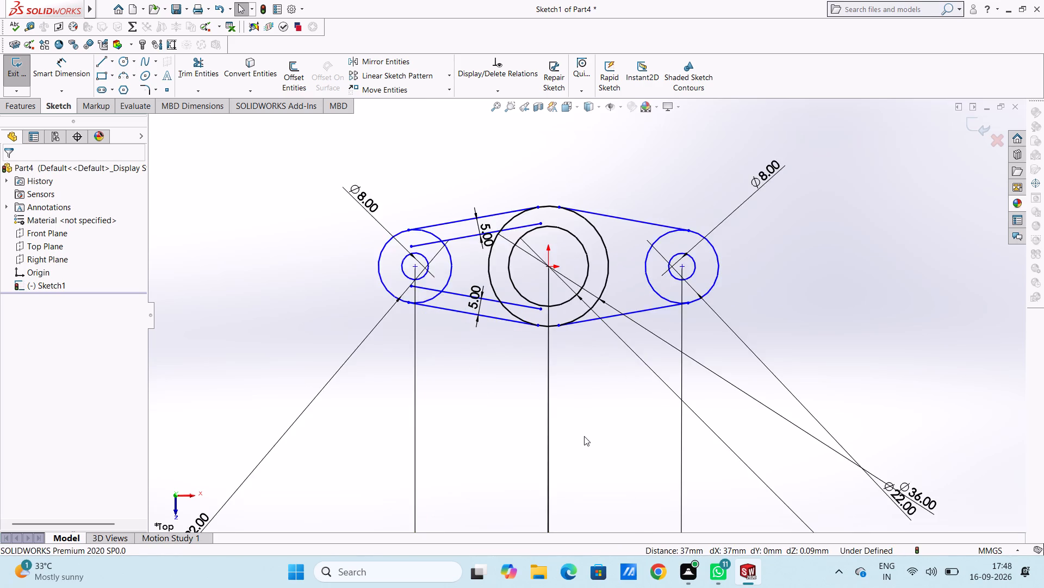
{"action": "scroll", "coordinate": [586, 436], "scroll_direction": "down", "scroll_amount": 2}
{"action": "scroll", "coordinate": [587, 433], "scroll_direction": "up", "scroll_amount": 5}
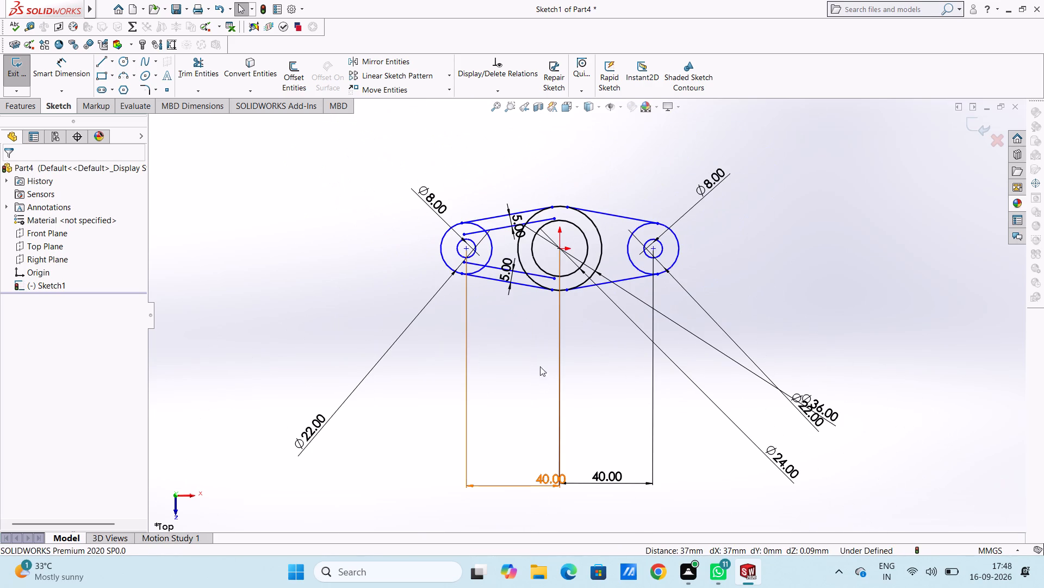
{"action": "key", "text": "ctrl+z"}
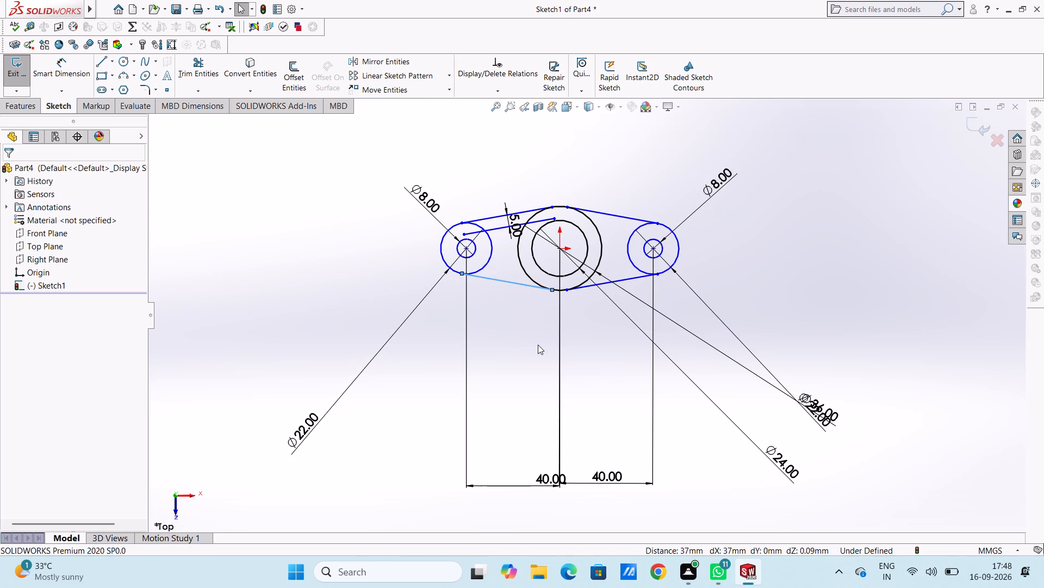
{"action": "key", "text": "ctrl+z"}
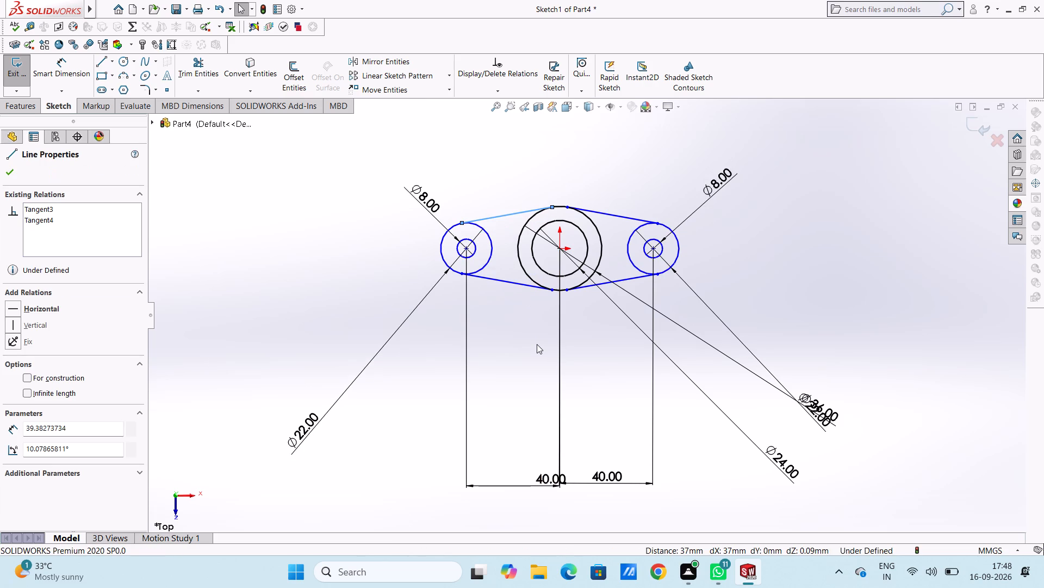
Set the distances from the origin to the right and left side circles' centres to 37 mm each.
{"action": "double_click", "coordinate": [587, 476]}
{"action": "type", "text": "37"}
{"action": "key", "text": "Return"}
{"action": "left_click", "coordinate": [539, 412]}
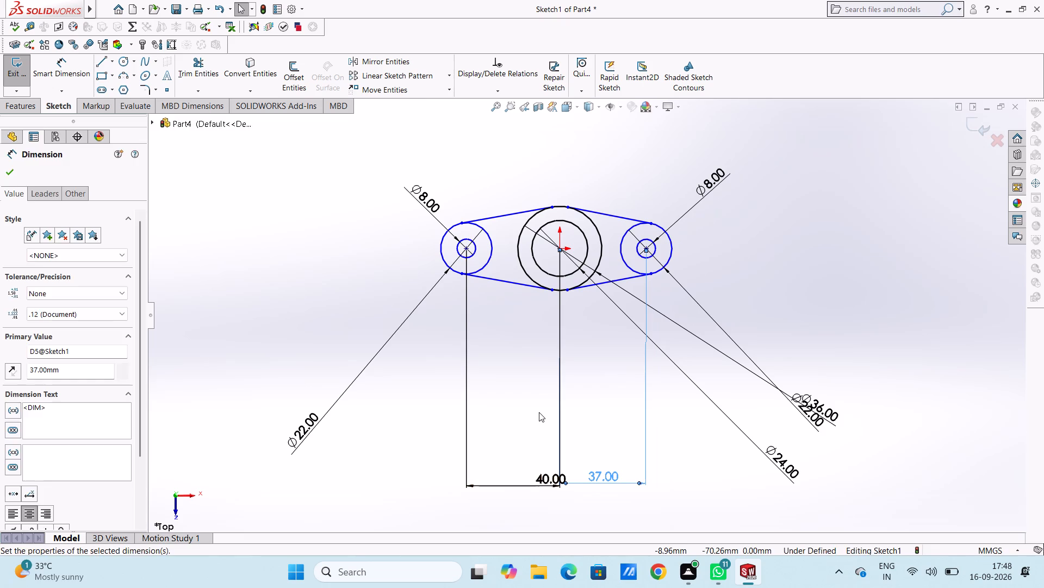
{"action": "double_click", "coordinate": [535, 482]}
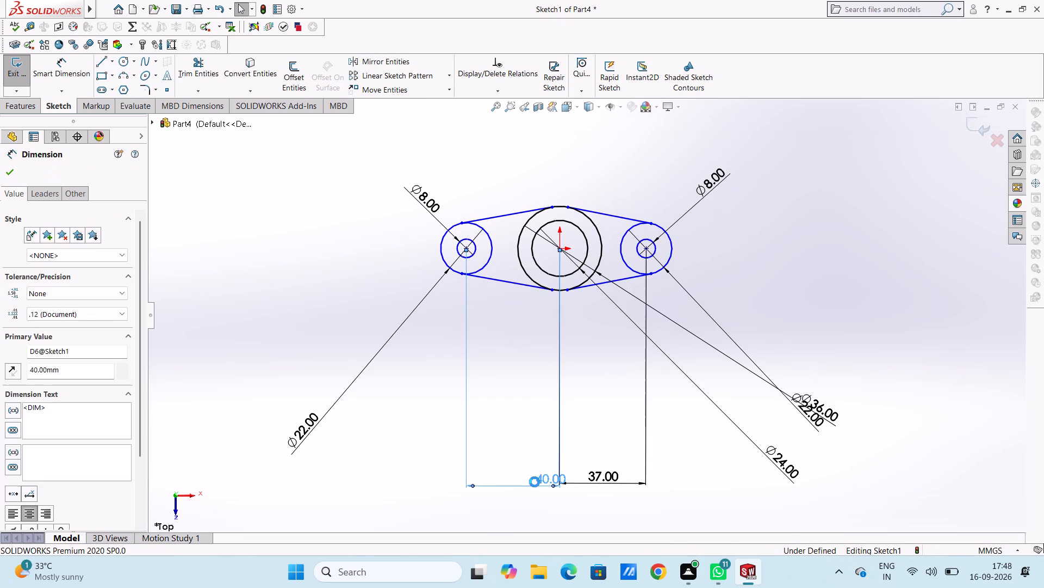
{"action": "type", "text": "37"}
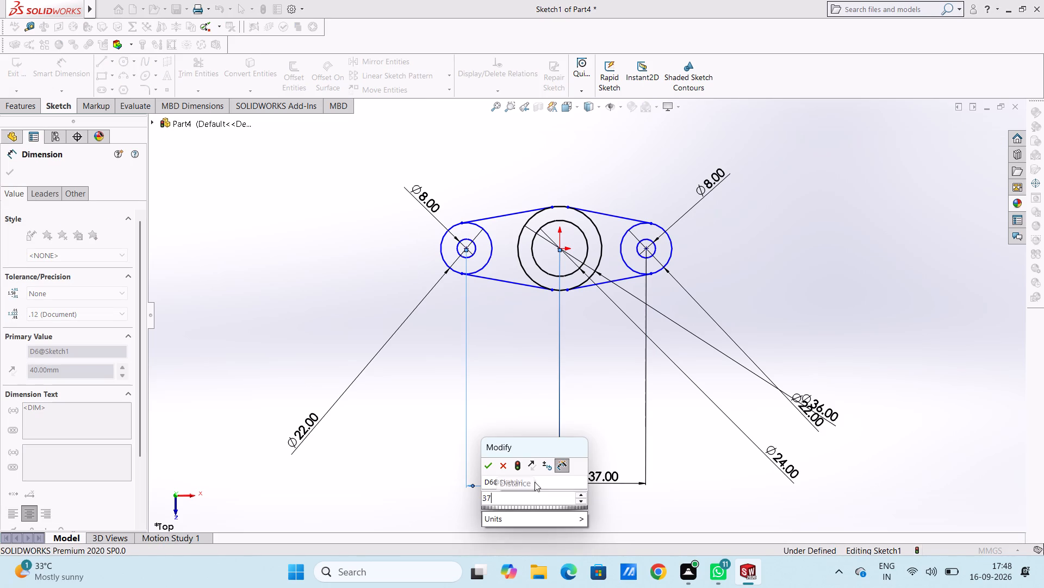
{"action": "key", "text": "Return"}
{"action": "left_click", "coordinate": [523, 415]}
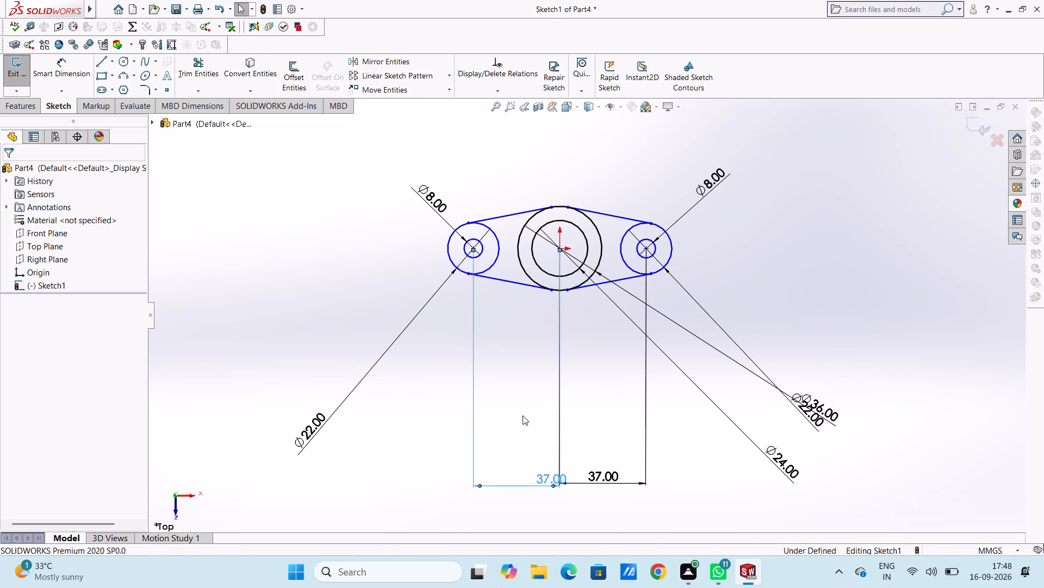
Offset the upper-left tangent line inward by 5 mm with a dimension added.
{"action": "scroll", "coordinate": [596, 217], "scroll_direction": "down", "scroll_amount": 4}
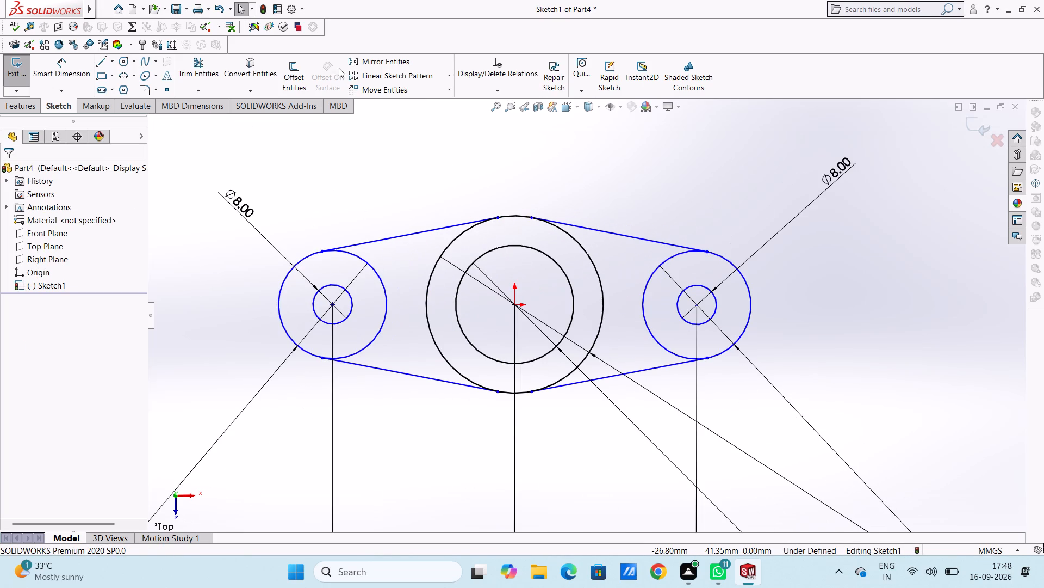
{"action": "left_click", "coordinate": [288, 72]}
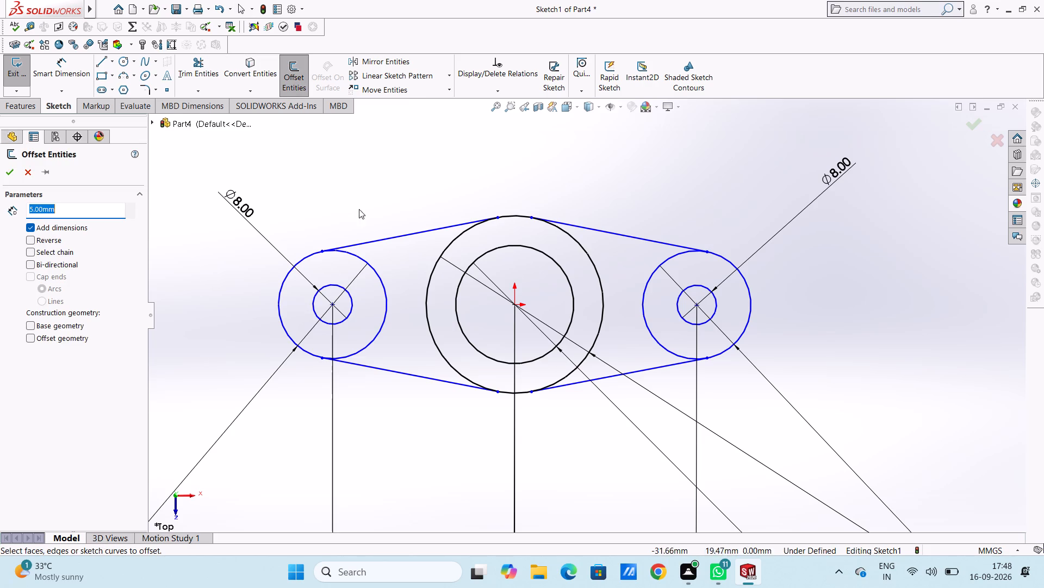
{"action": "left_click", "coordinate": [389, 237]}
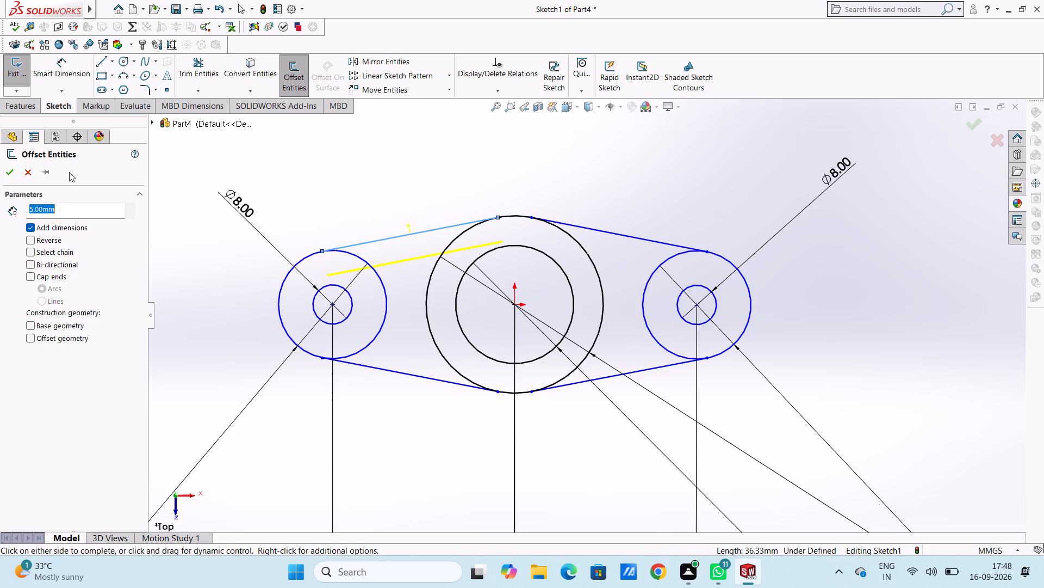
{"action": "left_click", "coordinate": [5, 173]}
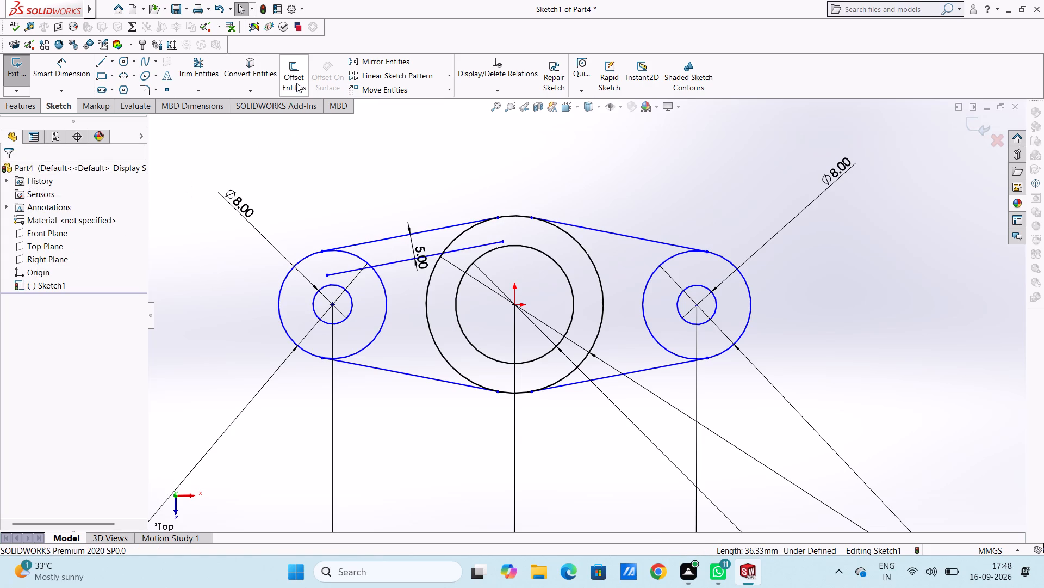
Offset the lower-left tangent line inward by 5 mm with a dimension added.
{"action": "left_click", "coordinate": [297, 76]}
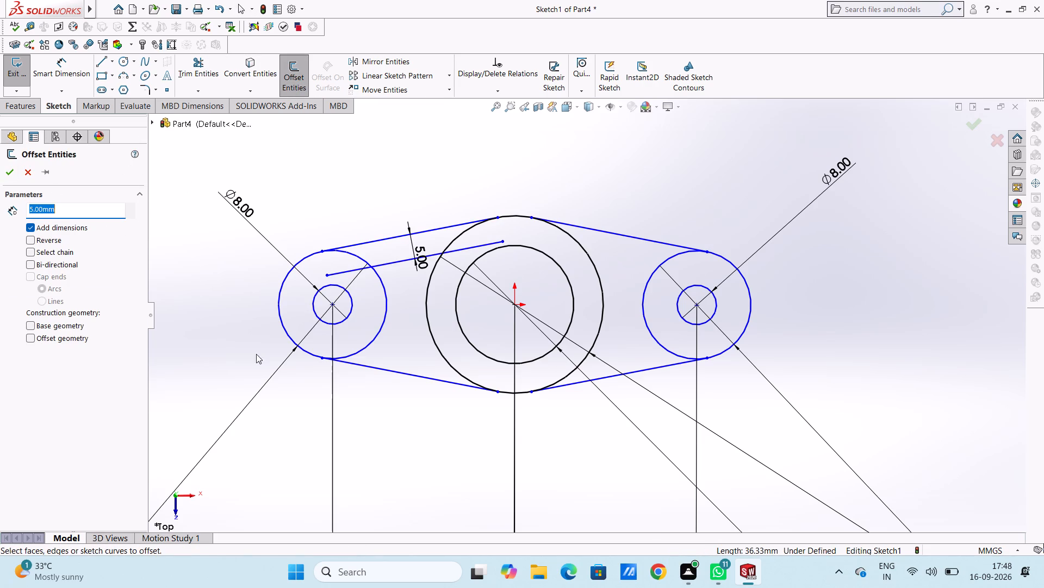
{"action": "left_click", "coordinate": [383, 371]}
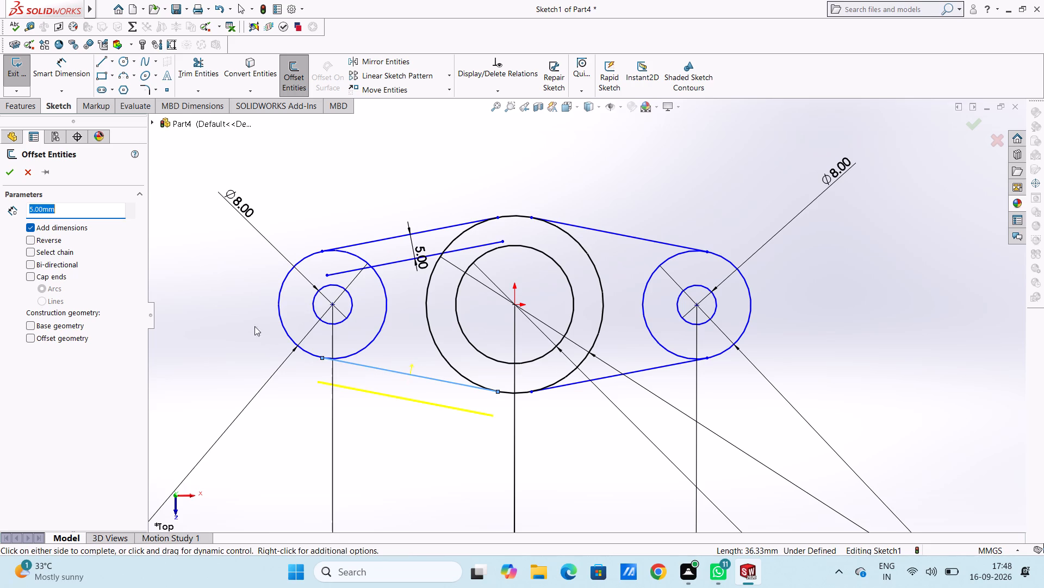
{"action": "left_click", "coordinate": [28, 238]}
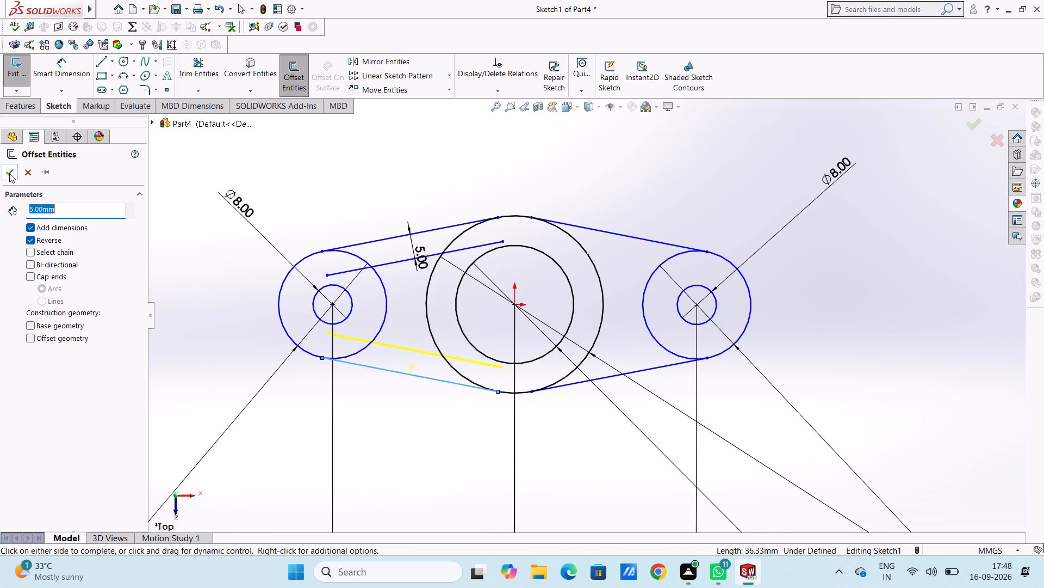
{"action": "left_click", "coordinate": [9, 173]}
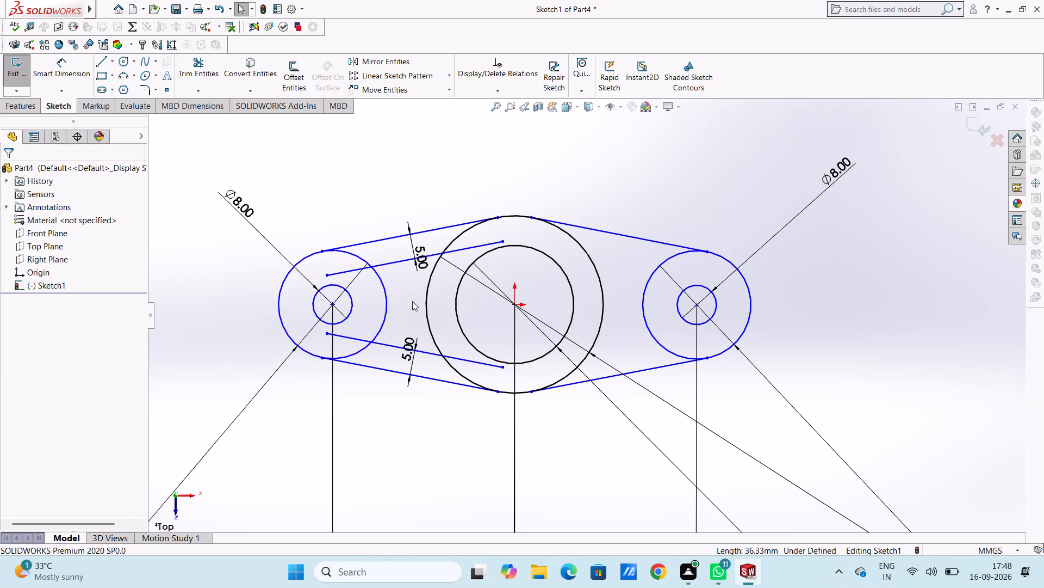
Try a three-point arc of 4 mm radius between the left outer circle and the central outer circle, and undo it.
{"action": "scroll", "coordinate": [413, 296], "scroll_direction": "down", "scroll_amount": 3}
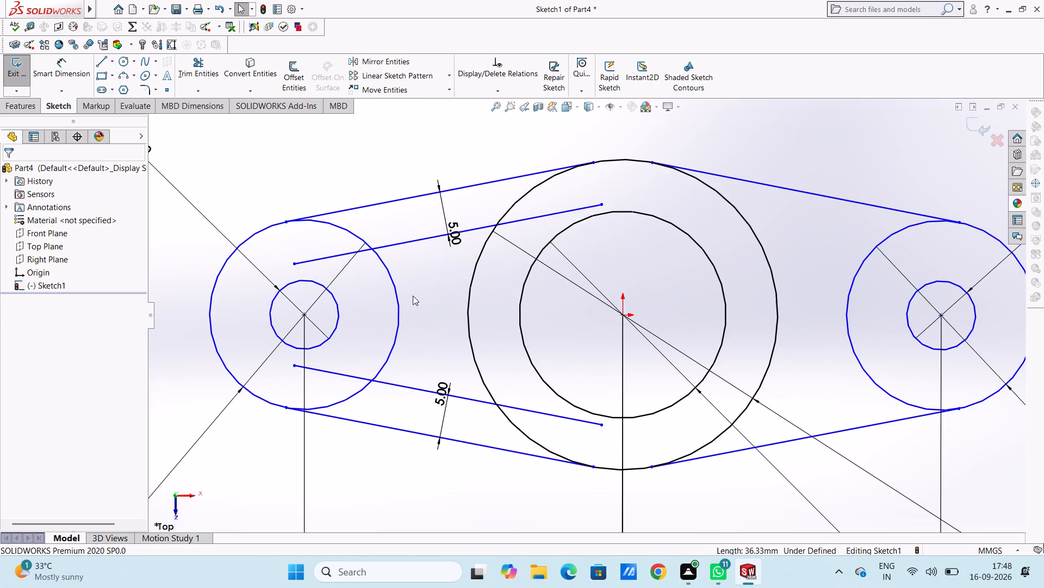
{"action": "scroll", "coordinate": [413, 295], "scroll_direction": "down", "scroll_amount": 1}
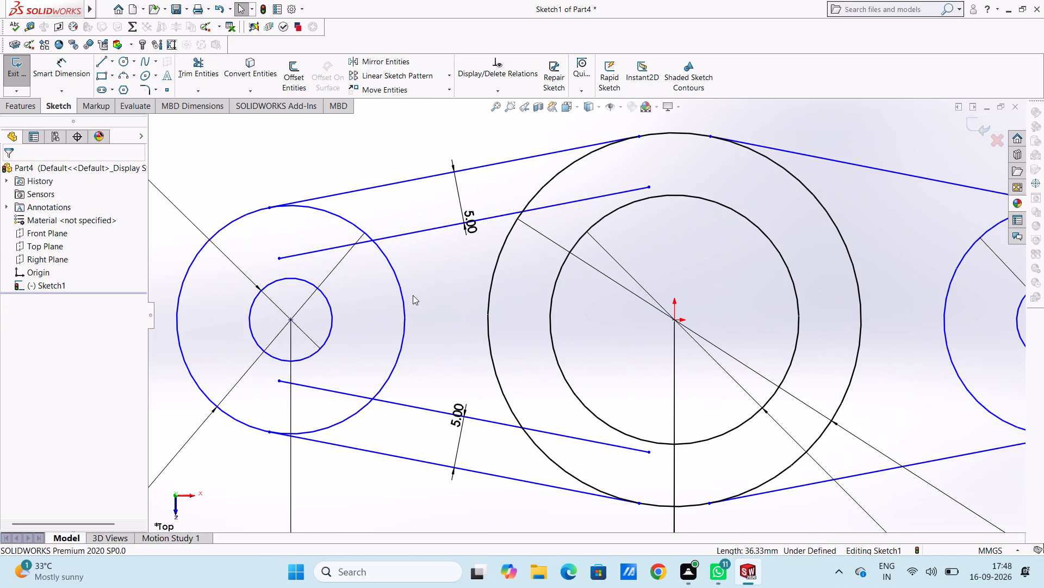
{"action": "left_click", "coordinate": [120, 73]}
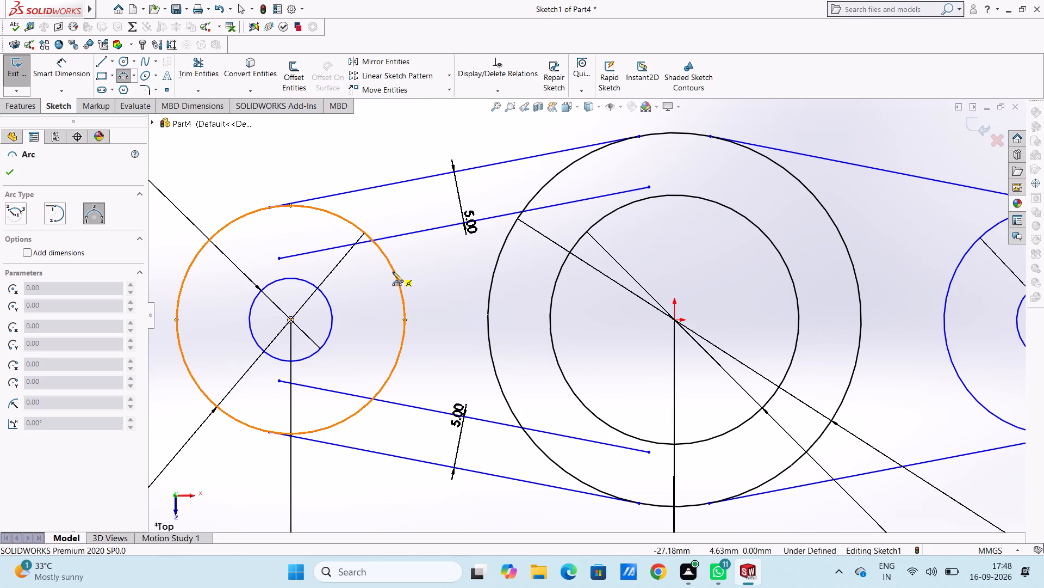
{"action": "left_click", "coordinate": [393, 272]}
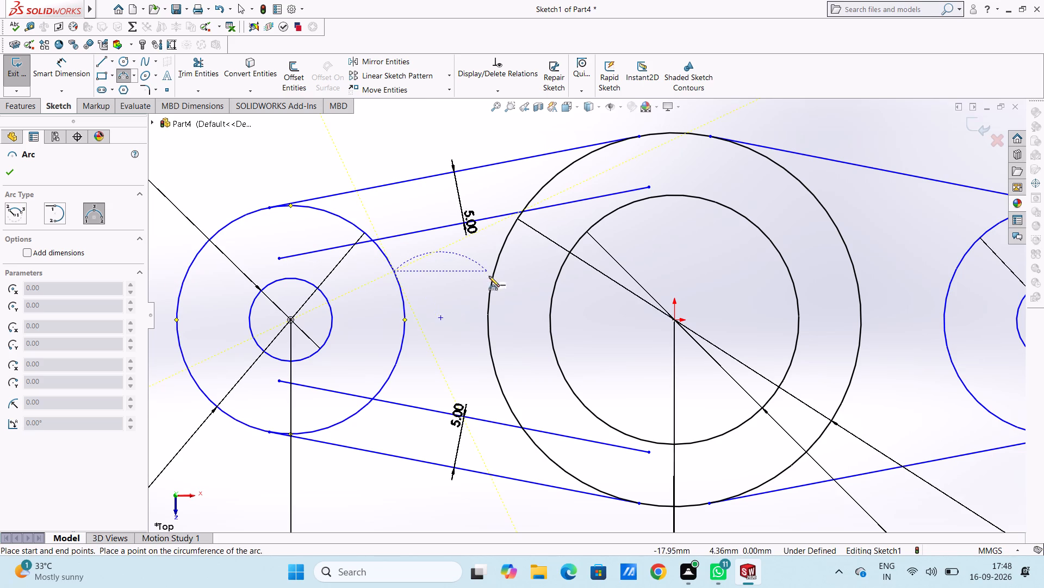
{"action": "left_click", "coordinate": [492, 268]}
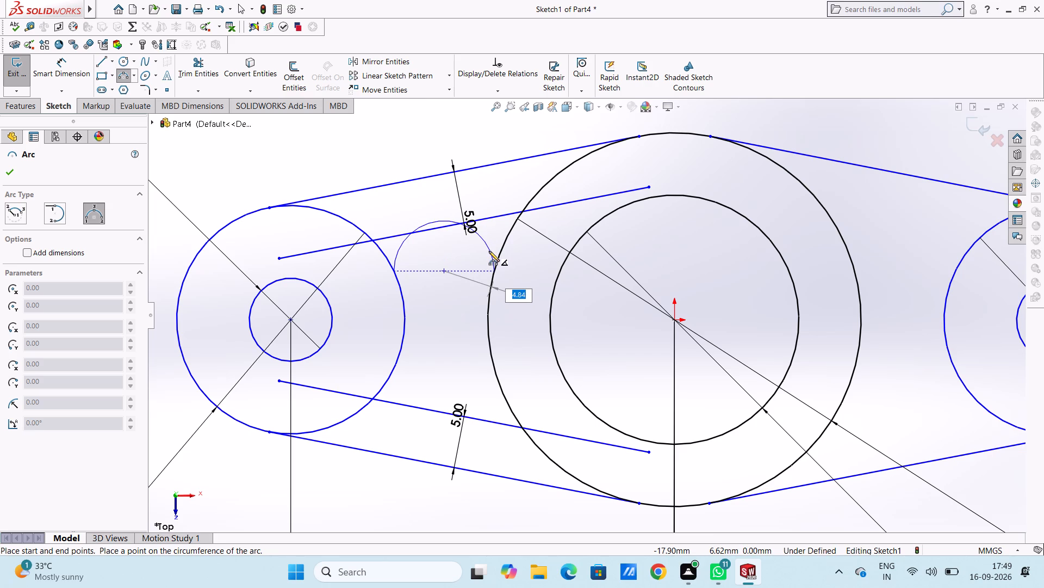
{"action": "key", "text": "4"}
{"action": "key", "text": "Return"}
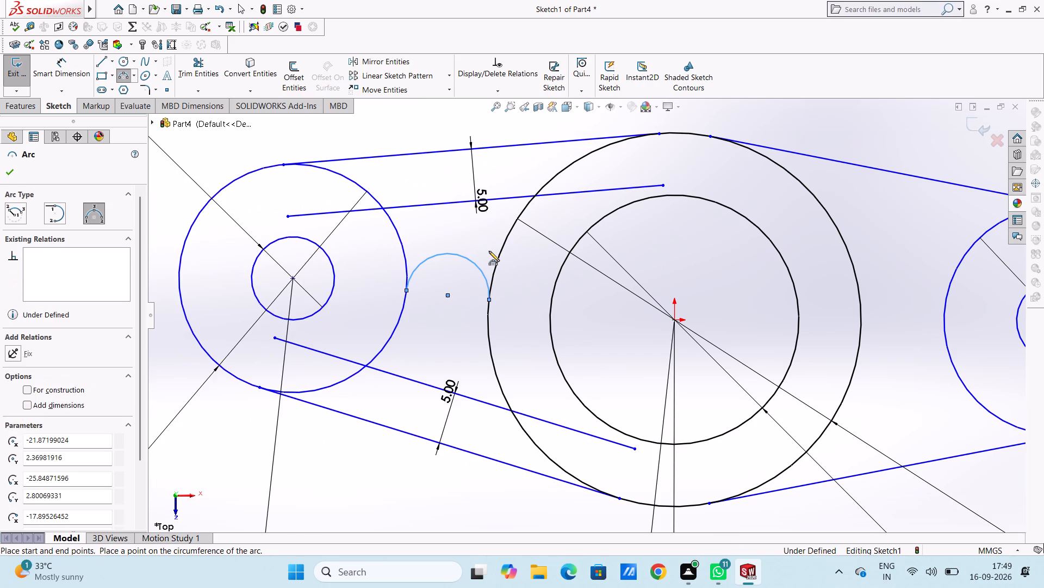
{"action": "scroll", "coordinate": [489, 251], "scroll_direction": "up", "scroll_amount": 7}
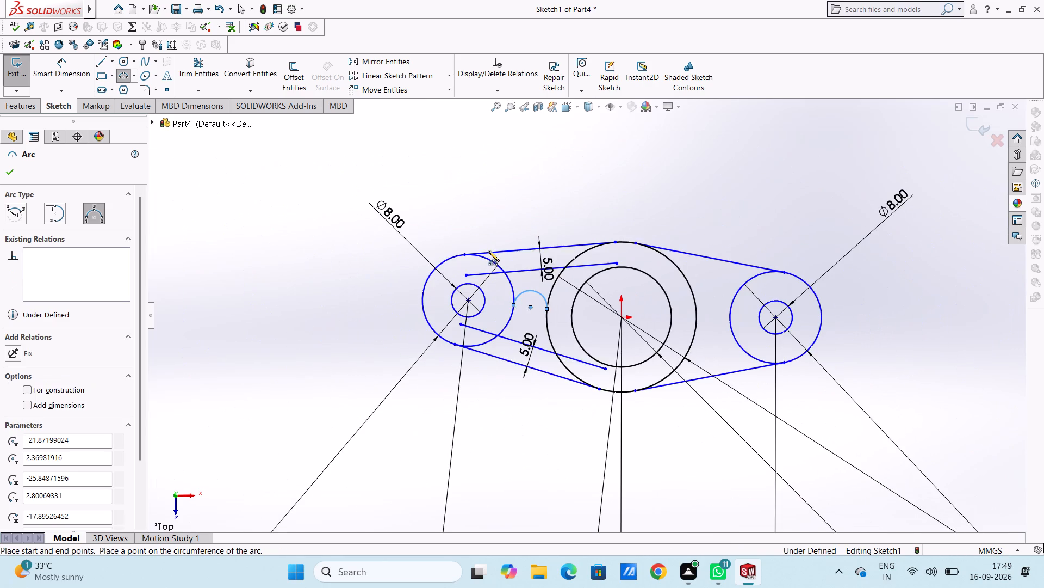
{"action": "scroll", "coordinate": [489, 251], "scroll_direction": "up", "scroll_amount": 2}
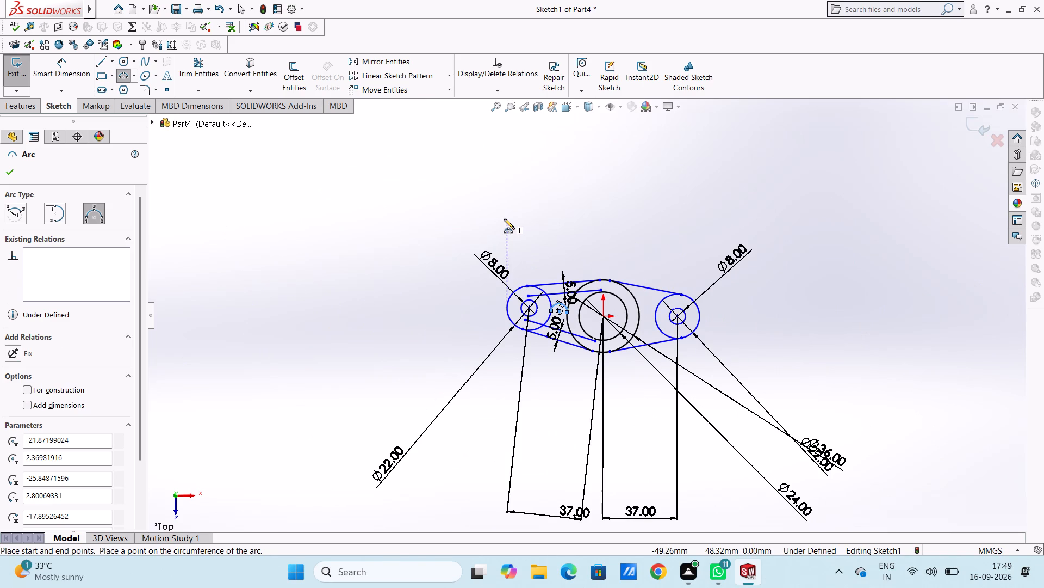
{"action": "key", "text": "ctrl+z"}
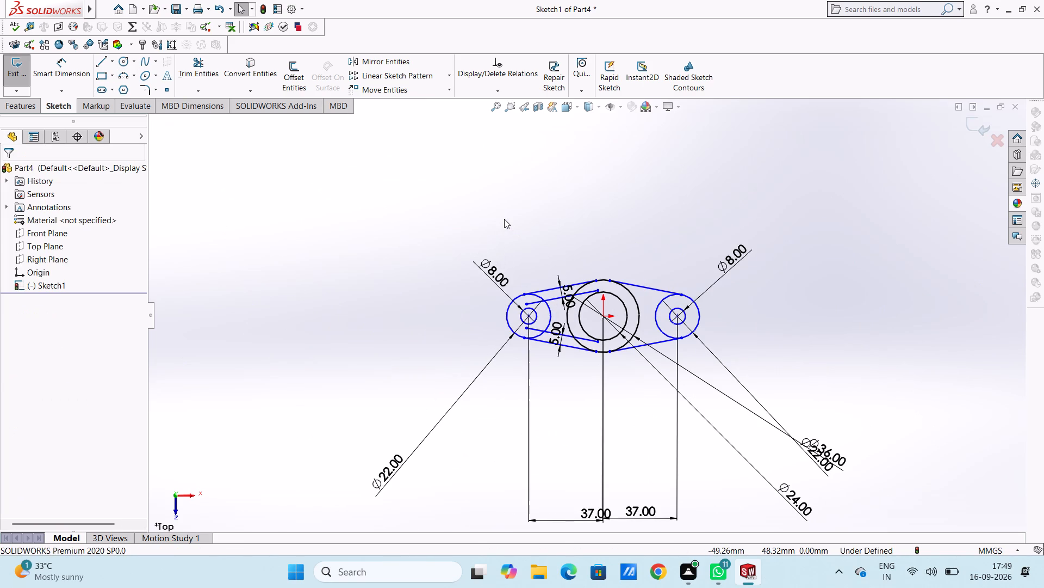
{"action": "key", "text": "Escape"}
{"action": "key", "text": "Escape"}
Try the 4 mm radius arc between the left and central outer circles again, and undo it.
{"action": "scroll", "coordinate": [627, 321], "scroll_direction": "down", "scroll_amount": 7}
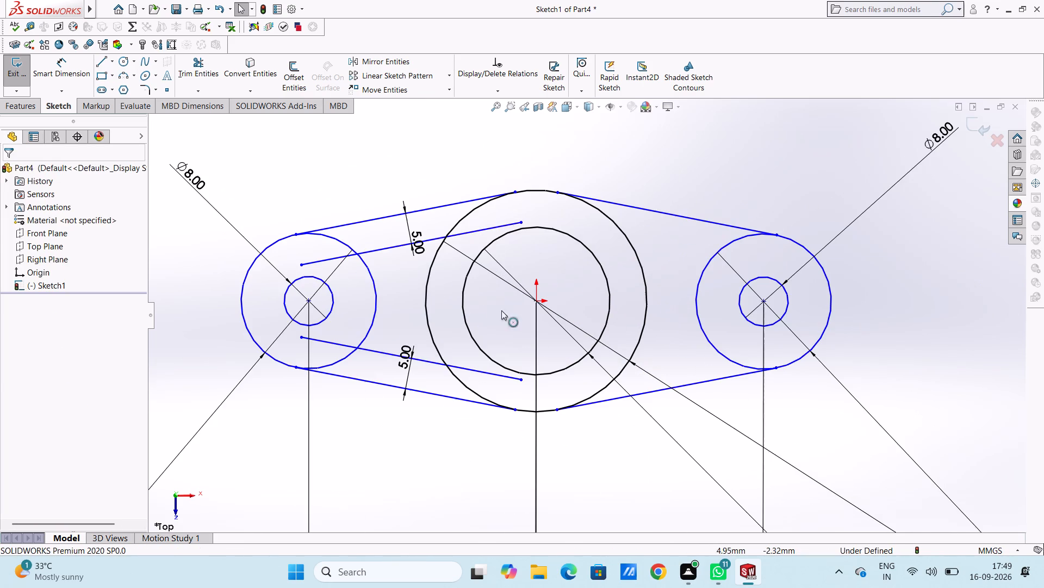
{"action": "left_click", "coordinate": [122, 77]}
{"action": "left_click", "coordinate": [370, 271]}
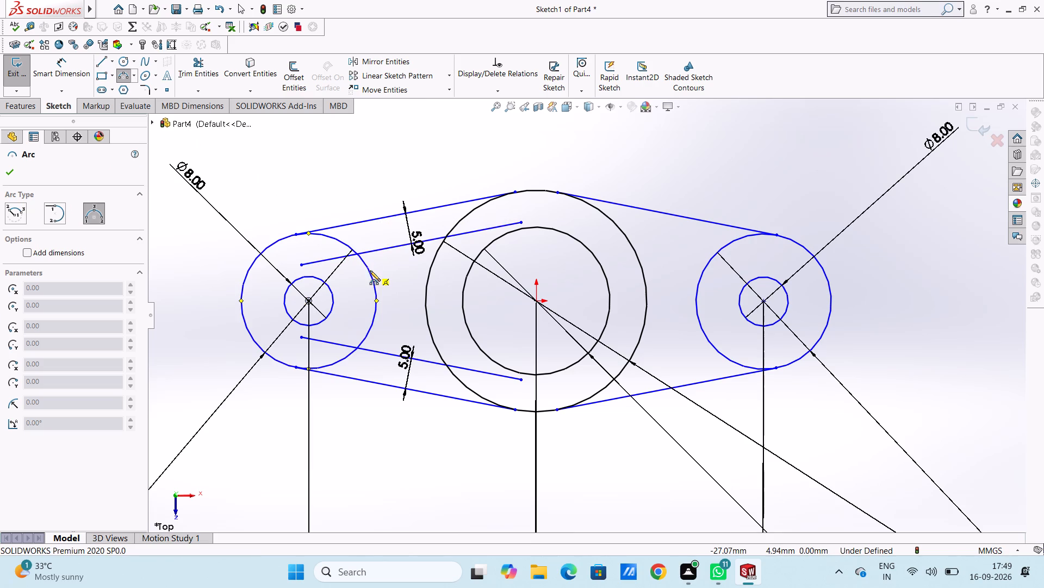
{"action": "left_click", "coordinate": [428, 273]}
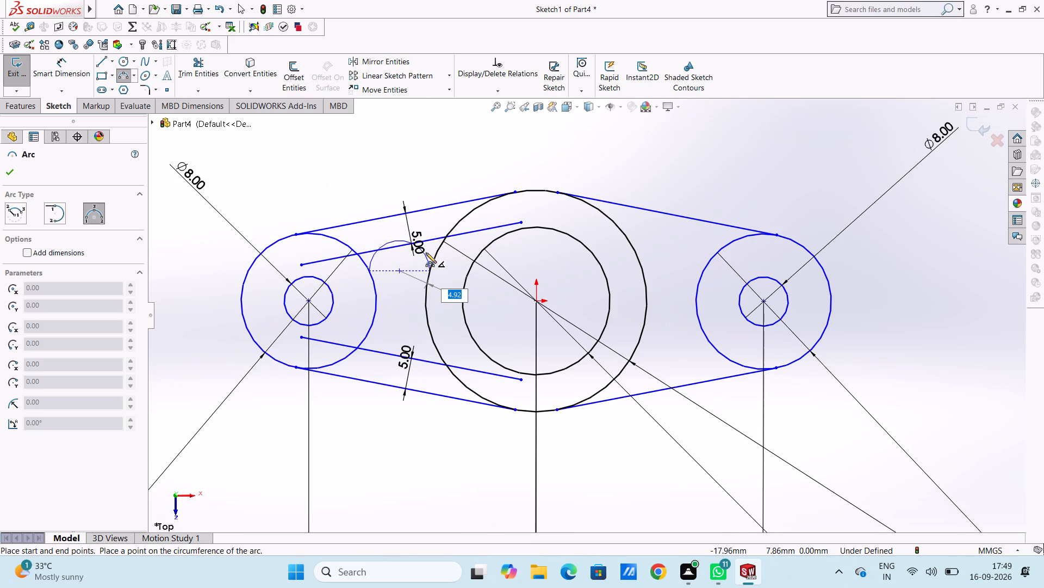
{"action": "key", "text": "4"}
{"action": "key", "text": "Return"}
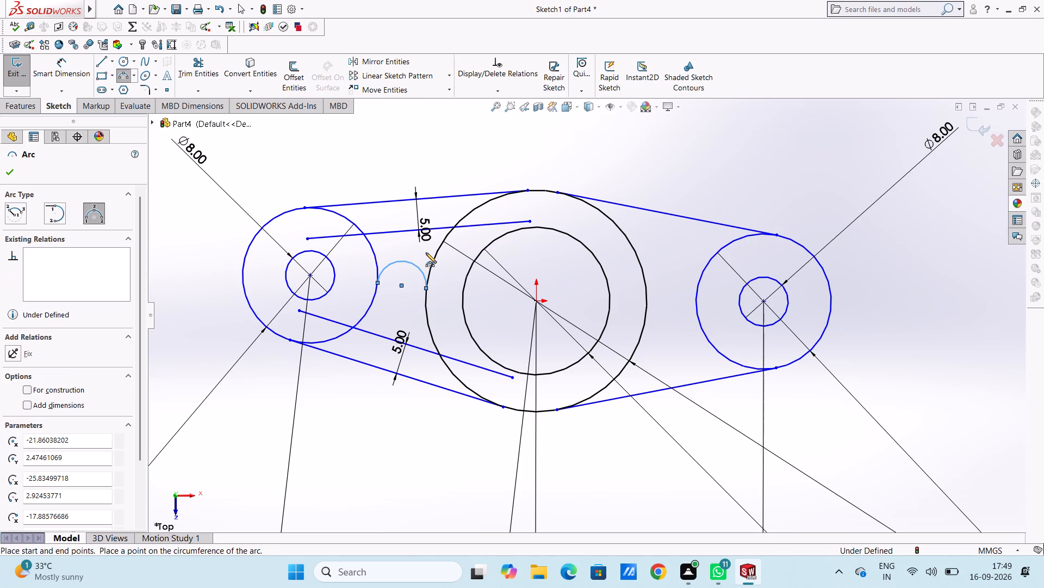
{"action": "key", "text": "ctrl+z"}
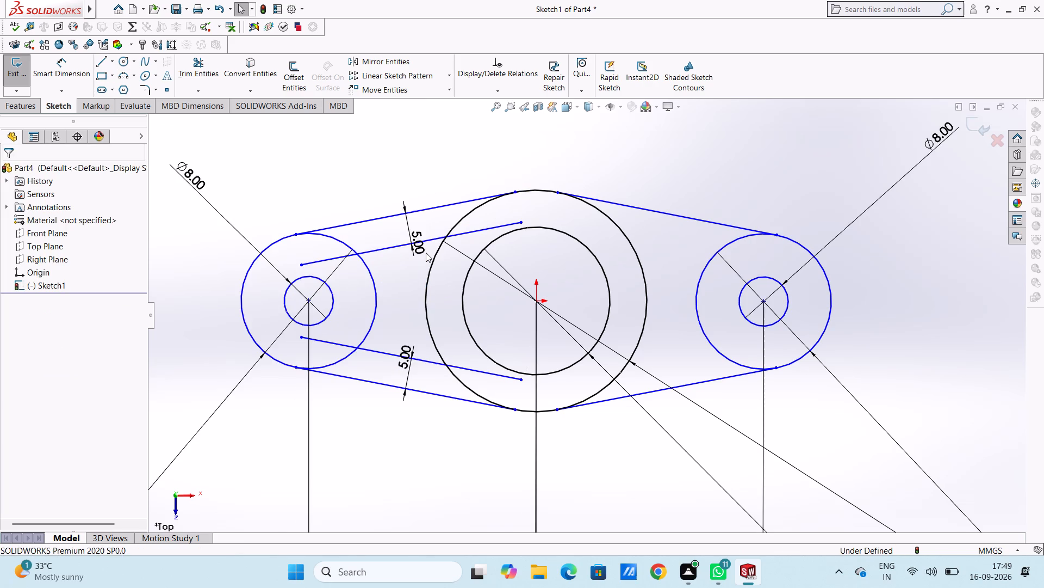
Dimension the upper-left tangent line's horizontal length, keeping its existing value.
{"action": "left_click", "coordinate": [67, 66]}
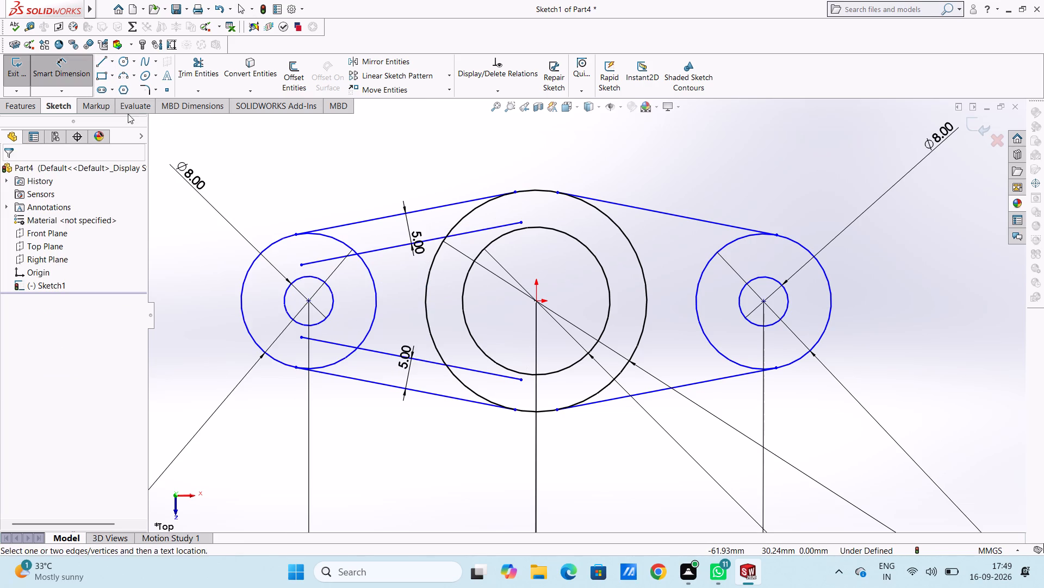
{"action": "left_click", "coordinate": [343, 223]}
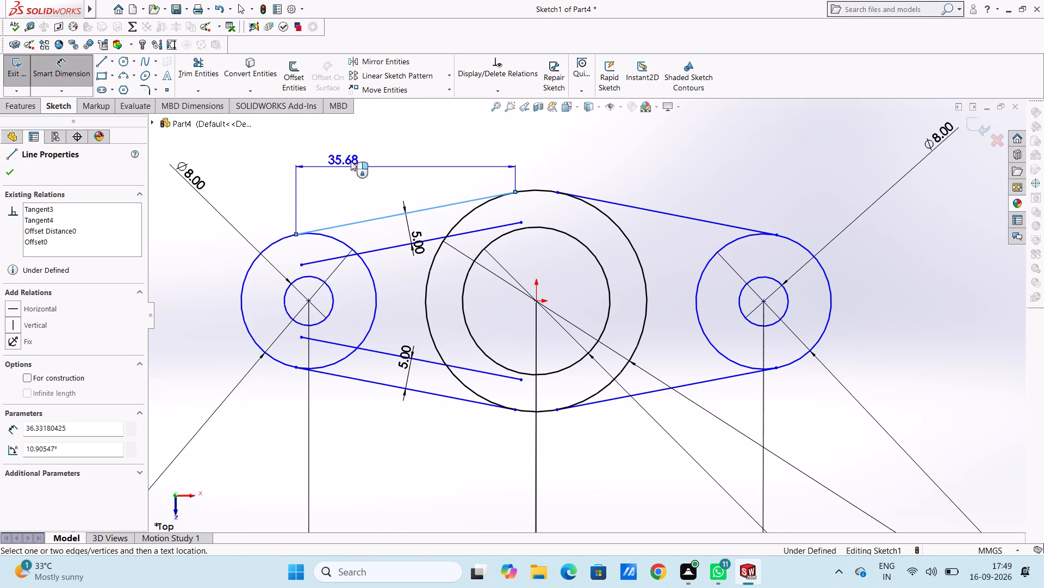
{"action": "left_click", "coordinate": [385, 133]}
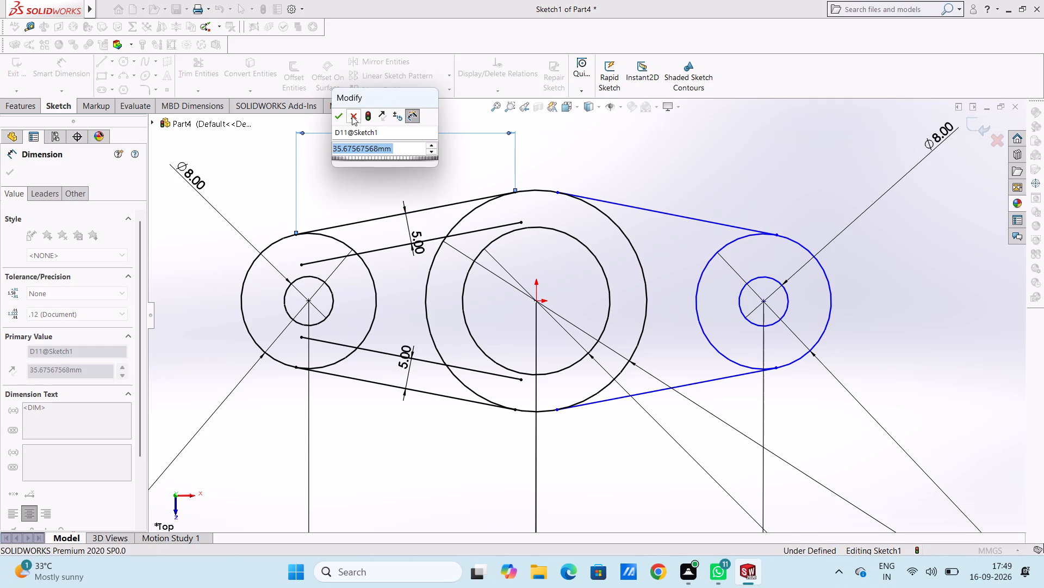
{"action": "left_click", "coordinate": [343, 120]}
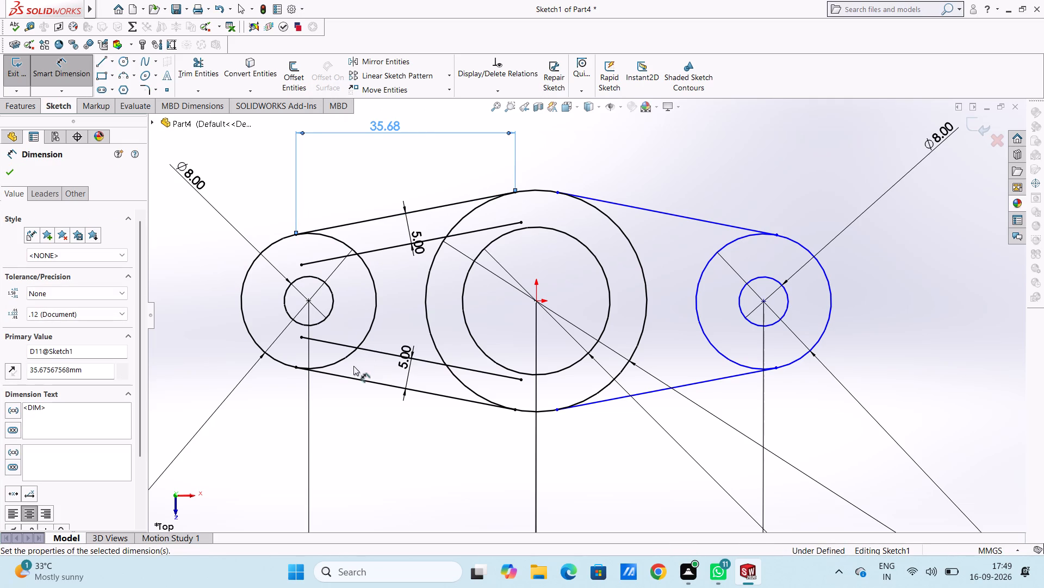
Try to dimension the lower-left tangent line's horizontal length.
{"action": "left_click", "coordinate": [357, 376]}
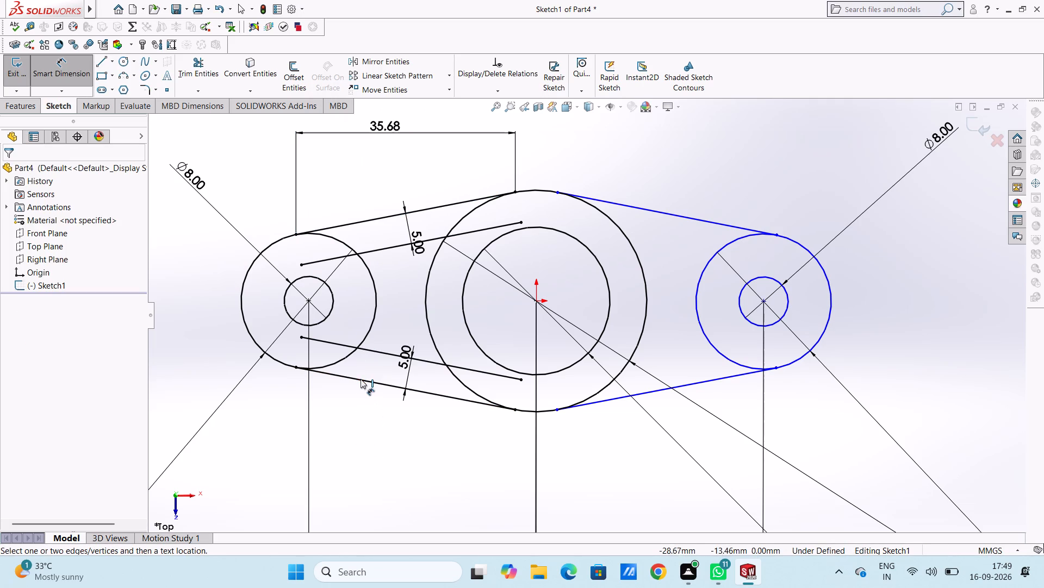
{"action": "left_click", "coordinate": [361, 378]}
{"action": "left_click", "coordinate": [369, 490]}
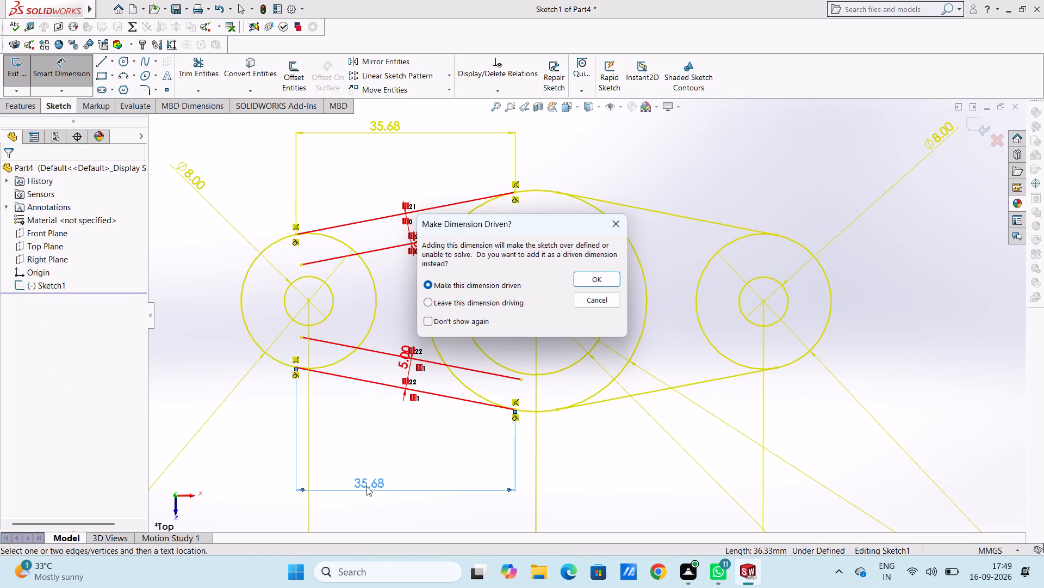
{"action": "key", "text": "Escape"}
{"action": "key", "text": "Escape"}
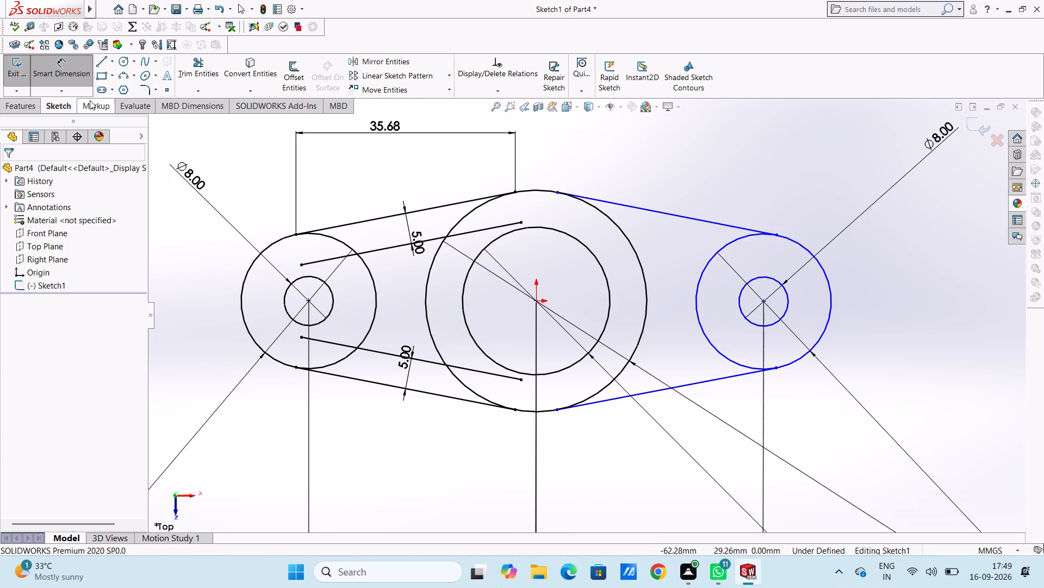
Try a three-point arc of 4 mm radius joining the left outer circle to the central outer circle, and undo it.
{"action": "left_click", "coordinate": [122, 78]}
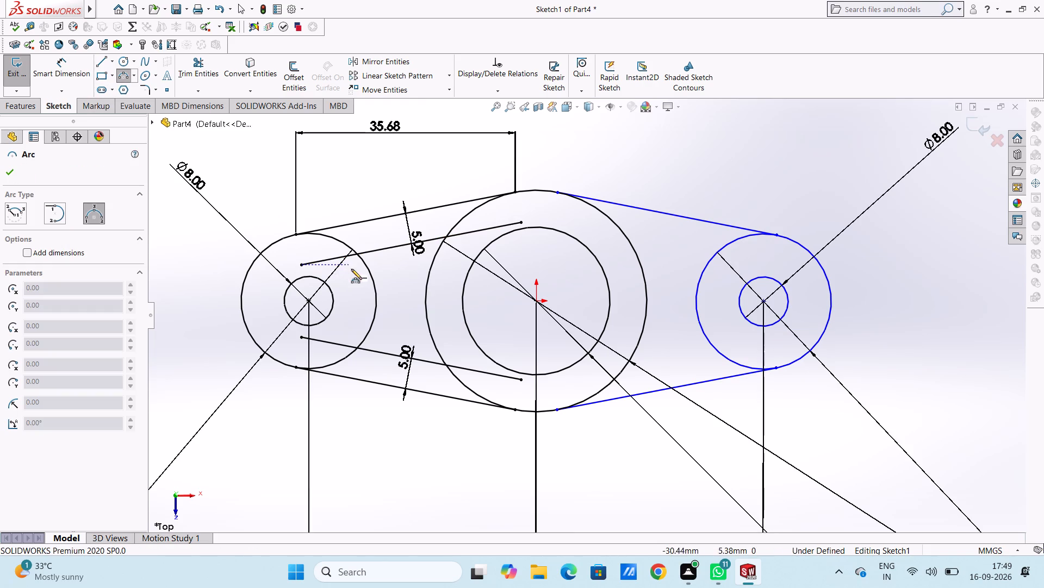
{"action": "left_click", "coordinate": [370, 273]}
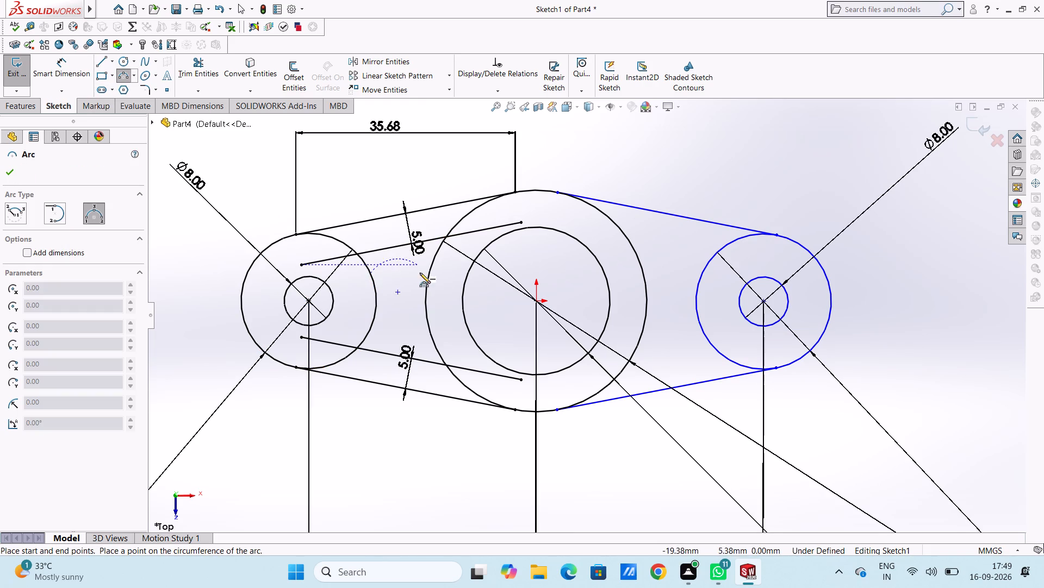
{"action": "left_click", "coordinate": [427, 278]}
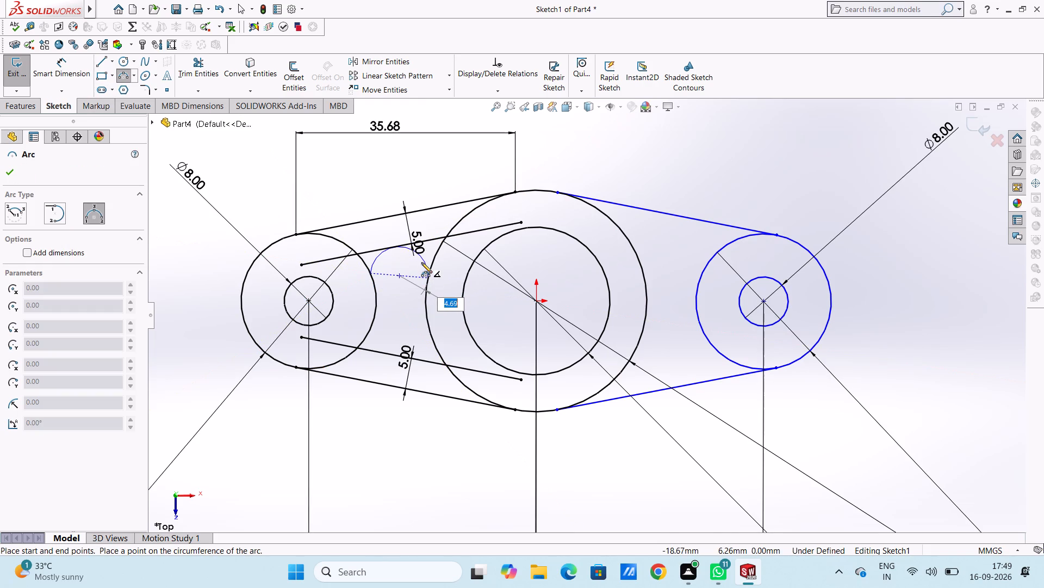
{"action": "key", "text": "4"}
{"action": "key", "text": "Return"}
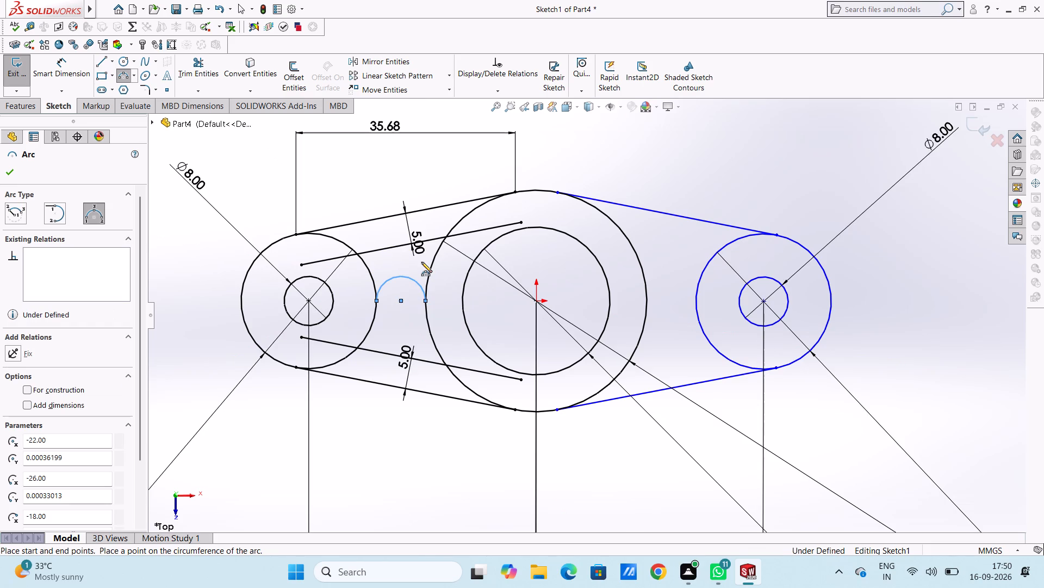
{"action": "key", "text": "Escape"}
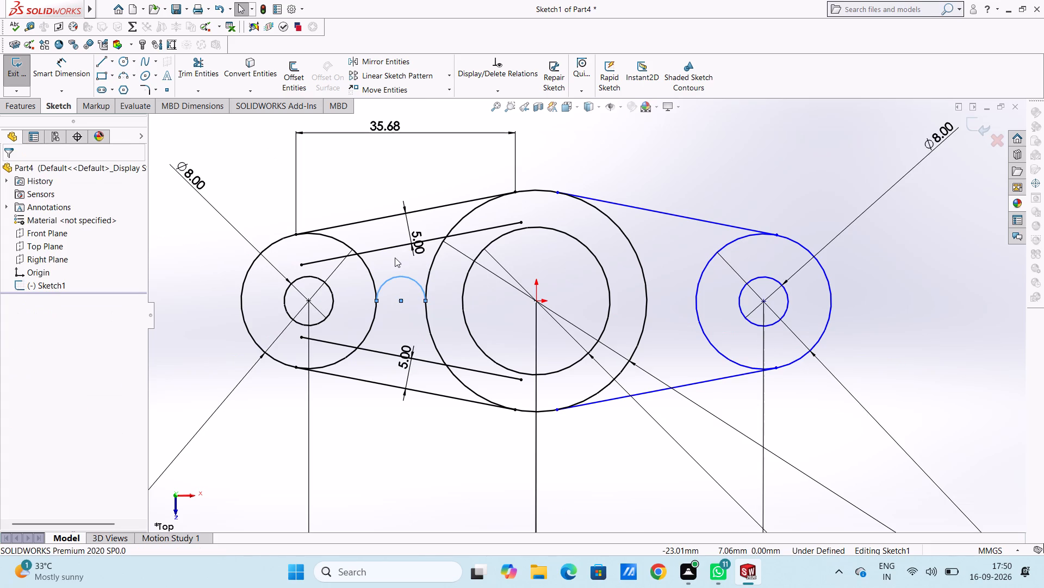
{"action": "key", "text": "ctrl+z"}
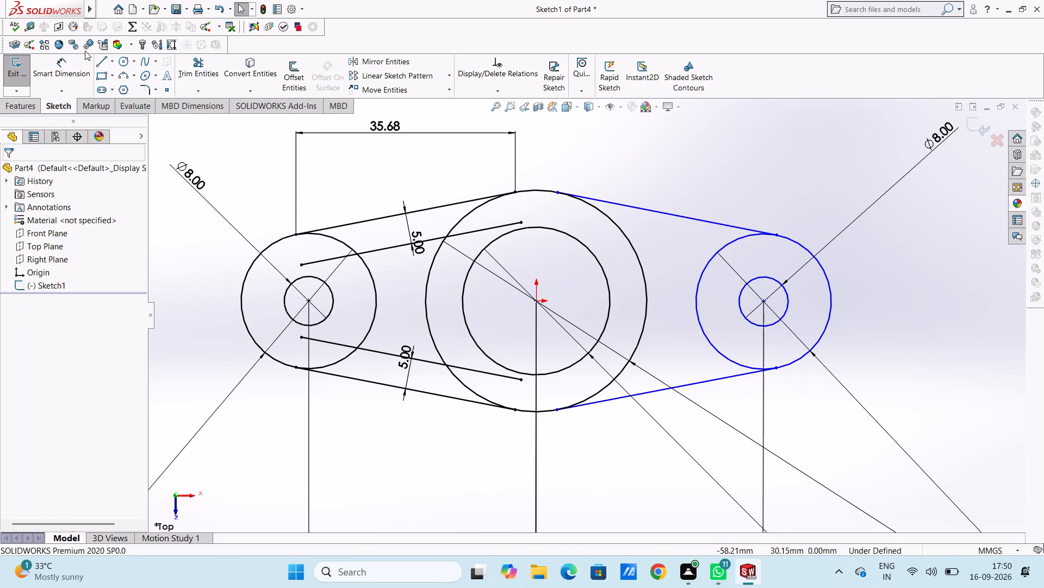
Draw an upward-bulging three-point arc of about 4.9 mm radius from the left outer circle to the central outer circle, crossing the upper offset line.
{"action": "left_click", "coordinate": [121, 72]}
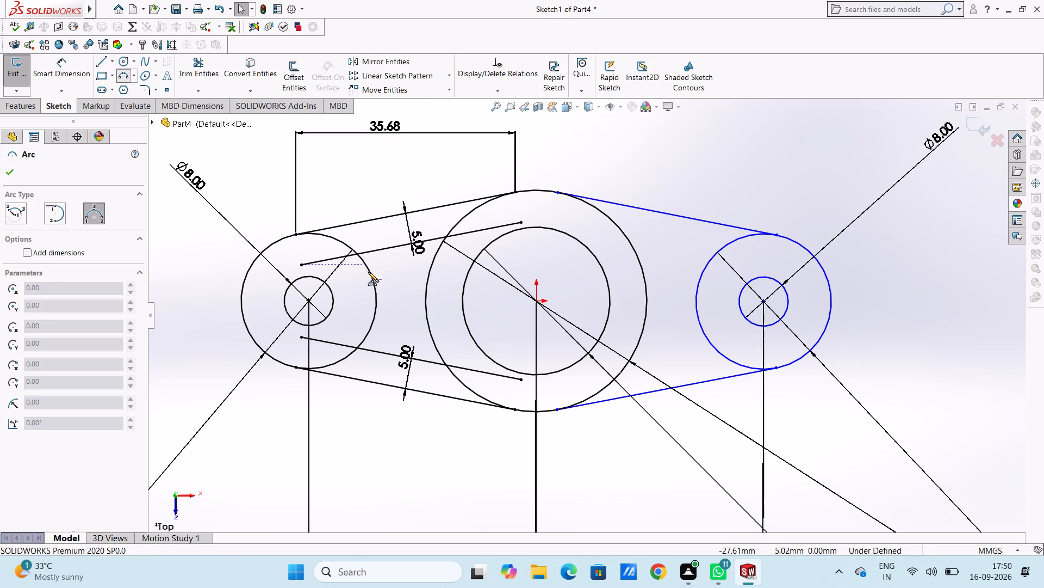
{"action": "left_click", "coordinate": [368, 272]}
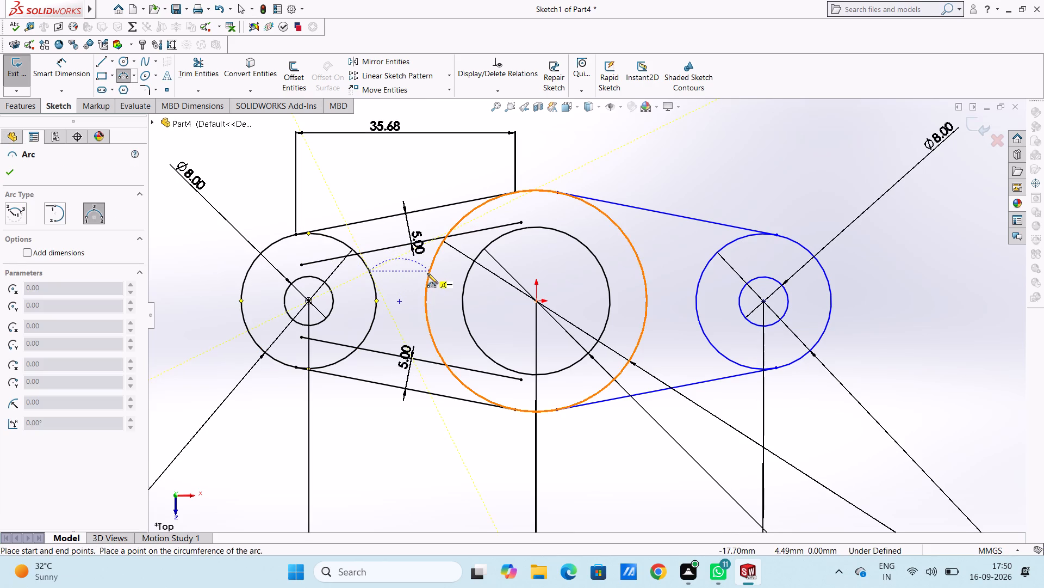
{"action": "left_click", "coordinate": [427, 273]}
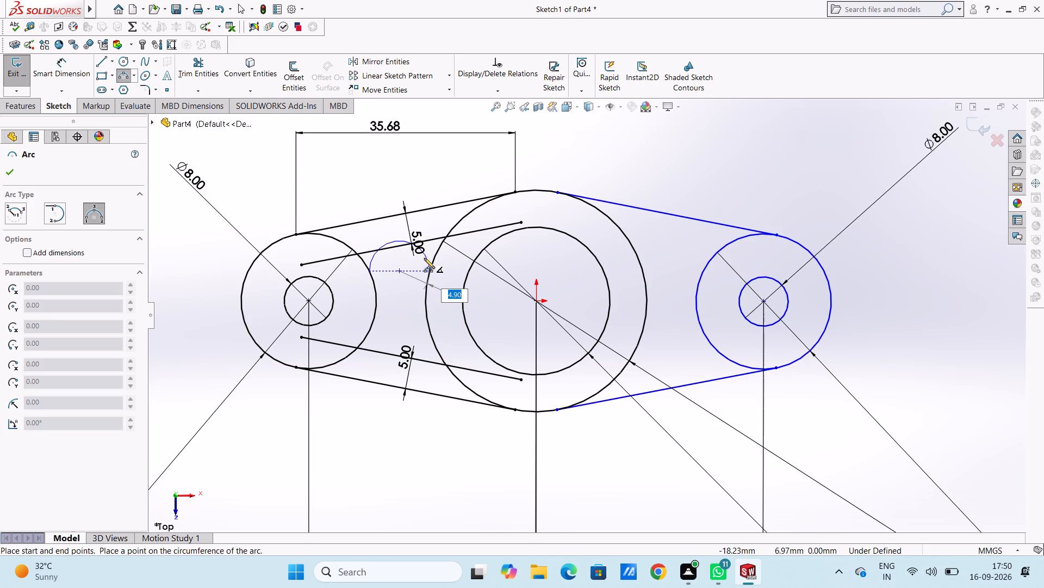
{"action": "left_click", "coordinate": [424, 258]}
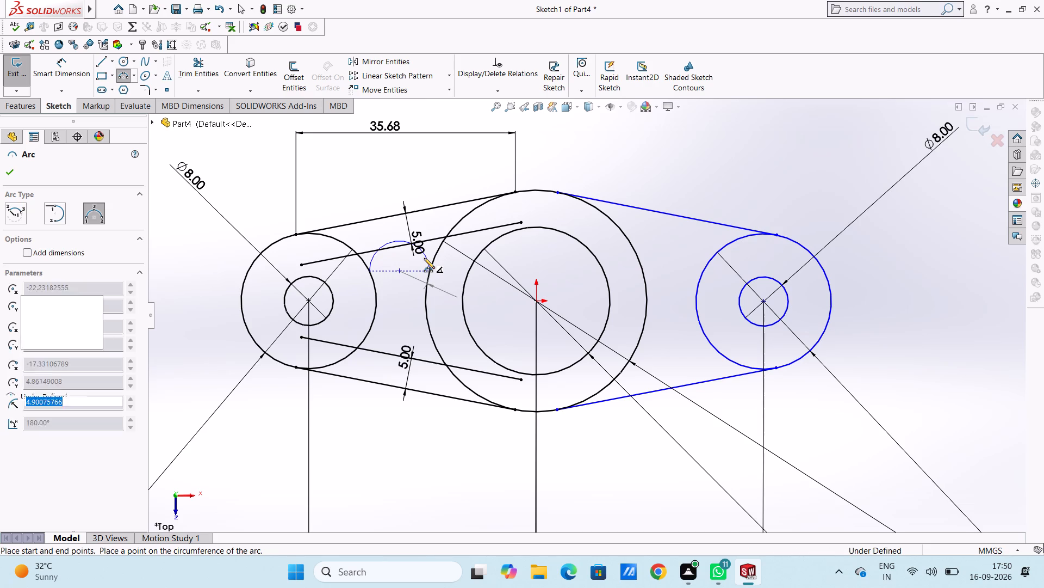
Draw a downward-bulging three-point arc of about 4.9 mm radius from the left outer circle to the central outer circle, crossing the lower offset line.
{"action": "left_click", "coordinate": [369, 330]}
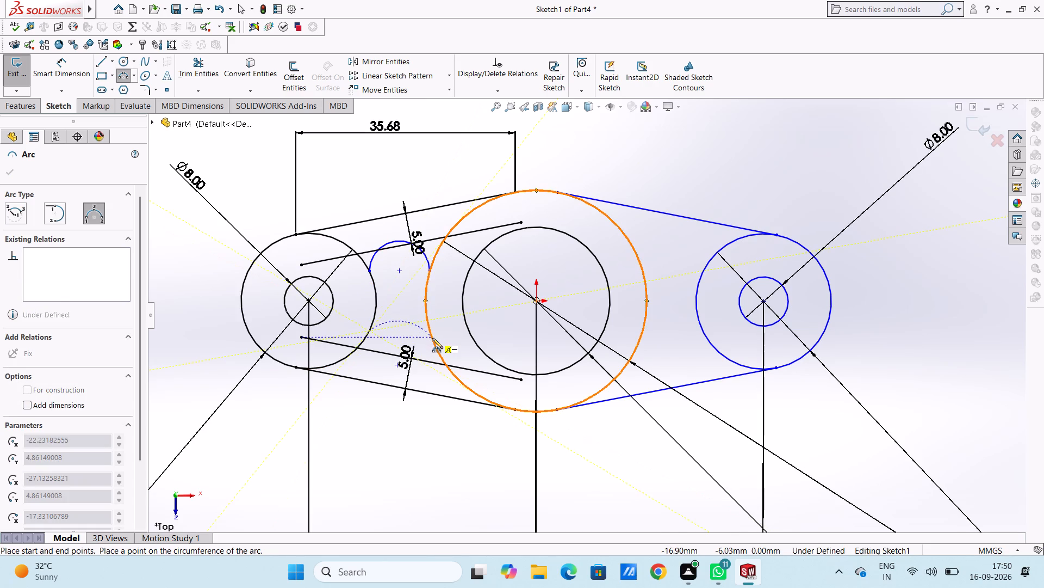
{"action": "left_click", "coordinate": [431, 334]}
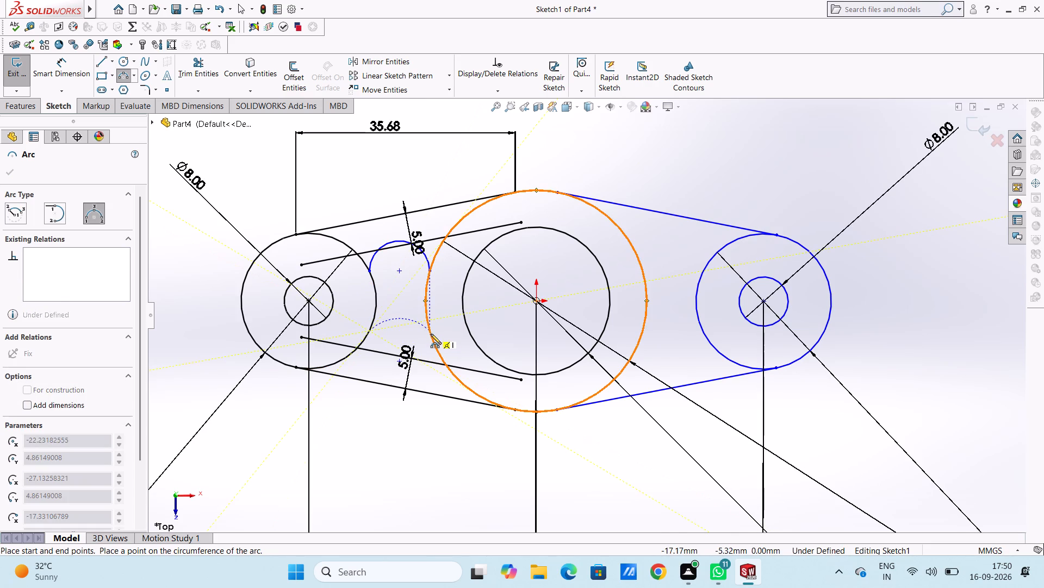
{"action": "left_click", "coordinate": [427, 344]}
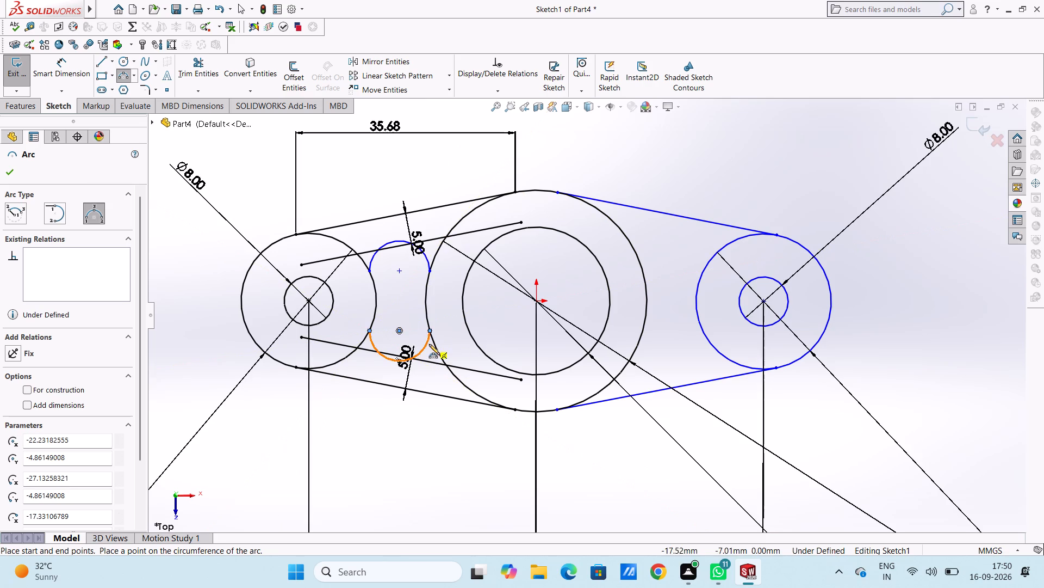
{"action": "key", "text": "Escape"}
{"action": "key", "text": "Escape"}
{"action": "key", "text": "Escape"}
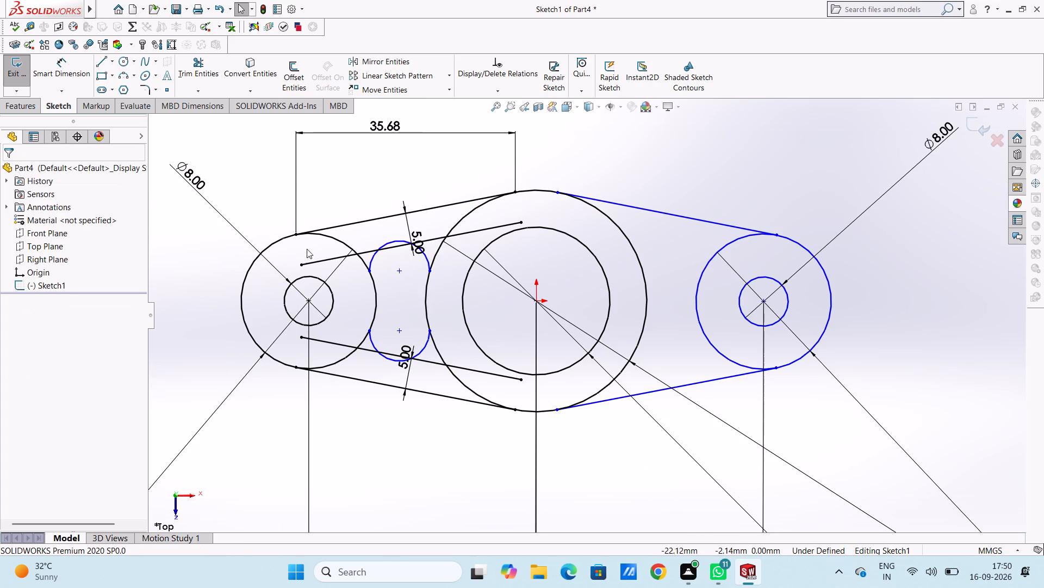
Dimension the lower pocket arc's radius at 4.9 mm.
{"action": "left_click", "coordinate": [75, 67]}
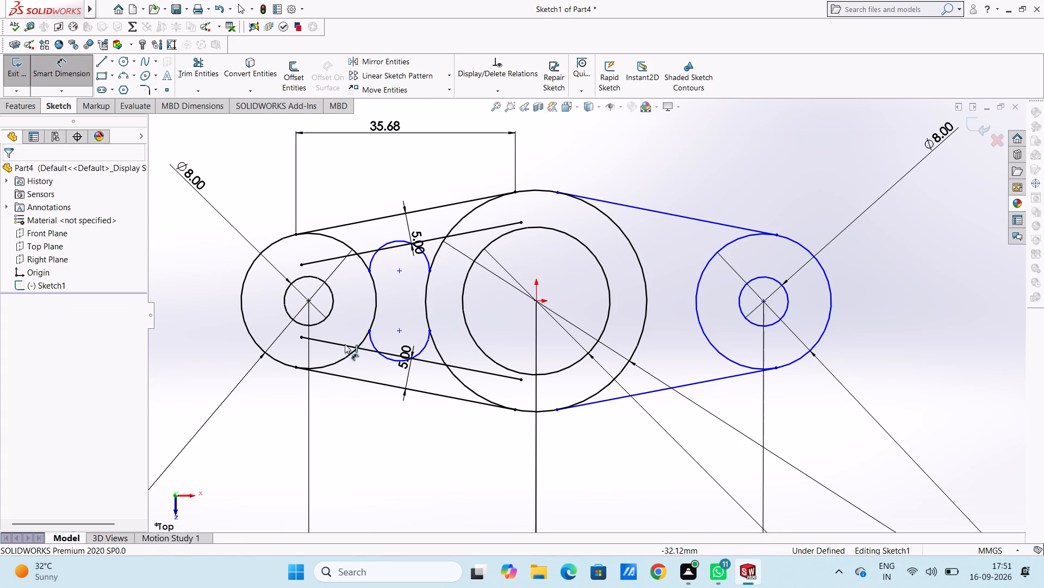
{"action": "left_click", "coordinate": [387, 359]}
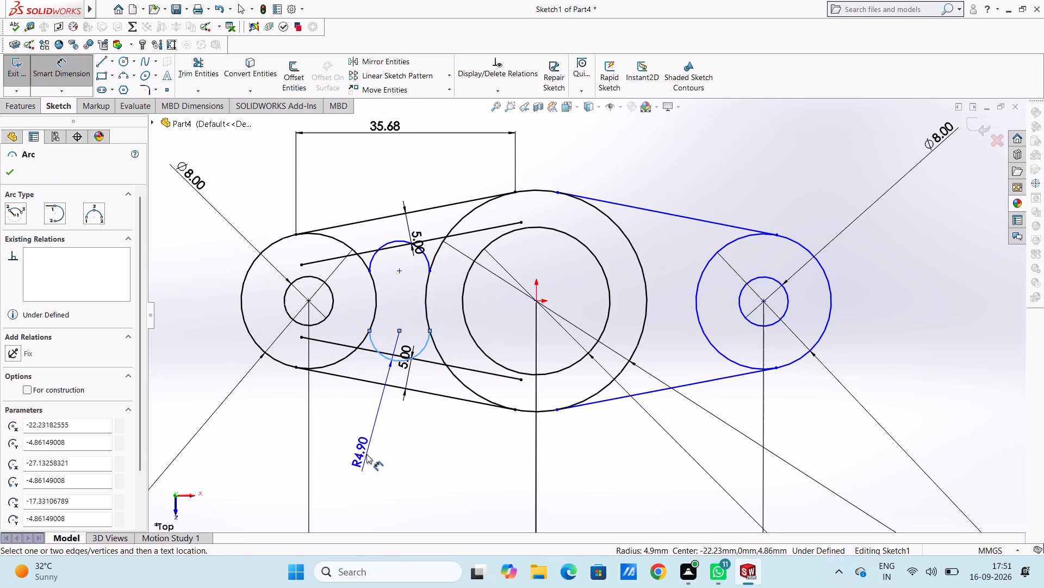
{"action": "left_click", "coordinate": [366, 454]}
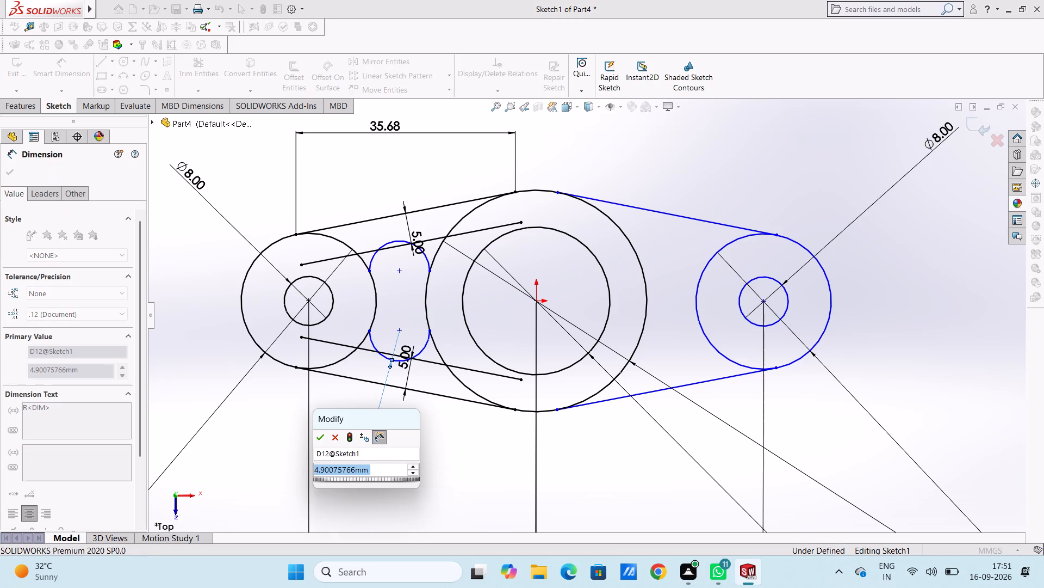
{"action": "type", "text": "4.9"}
{"action": "key", "text": "Return"}
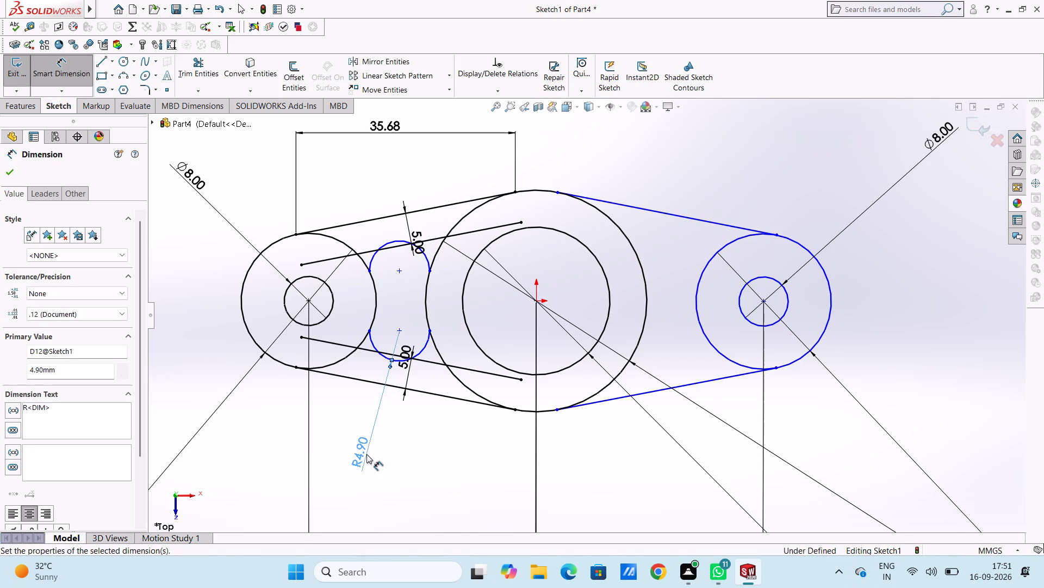
{"action": "left_click", "coordinate": [394, 460]}
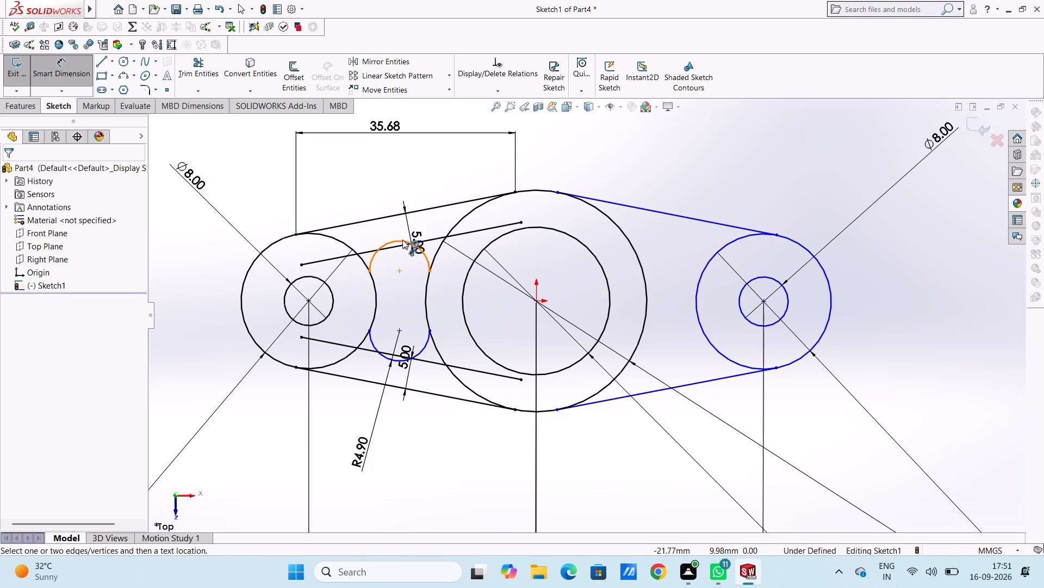
Dimension the upper pocket arc's radius at 4.9 mm.
{"action": "left_click", "coordinate": [402, 240]}
{"action": "left_click", "coordinate": [259, 148]}
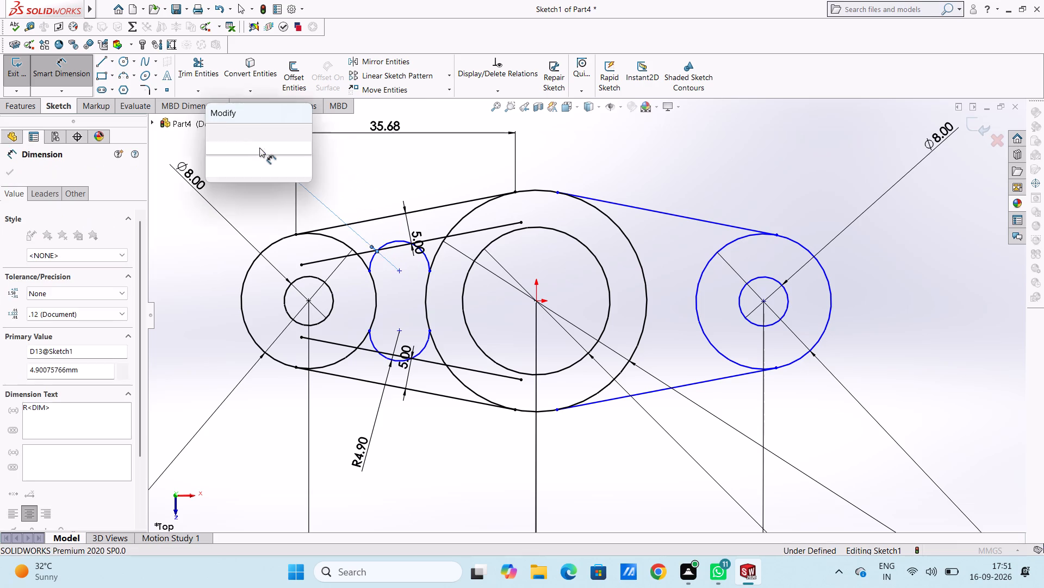
{"action": "type", "text": "4.9"}
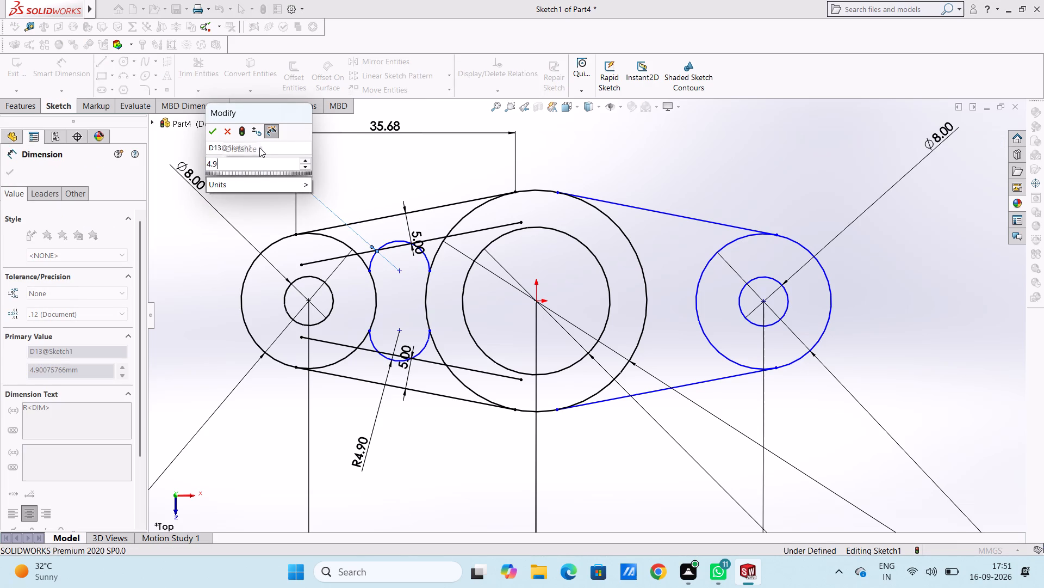
{"action": "key", "text": "Return"}
{"action": "left_click", "coordinate": [265, 192]}
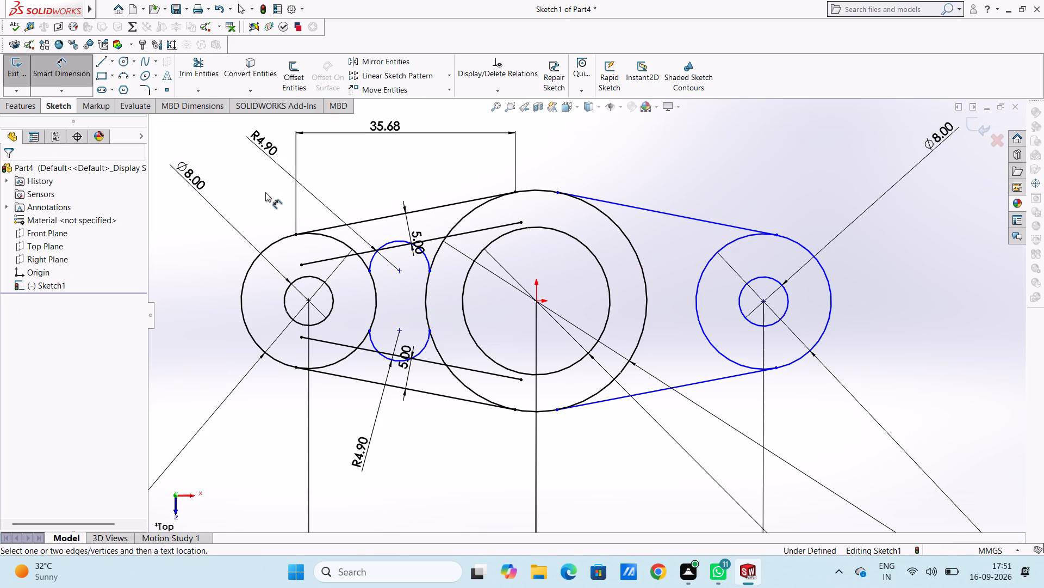
{"action": "key", "text": "Escape"}
{"action": "key", "text": "Escape"}
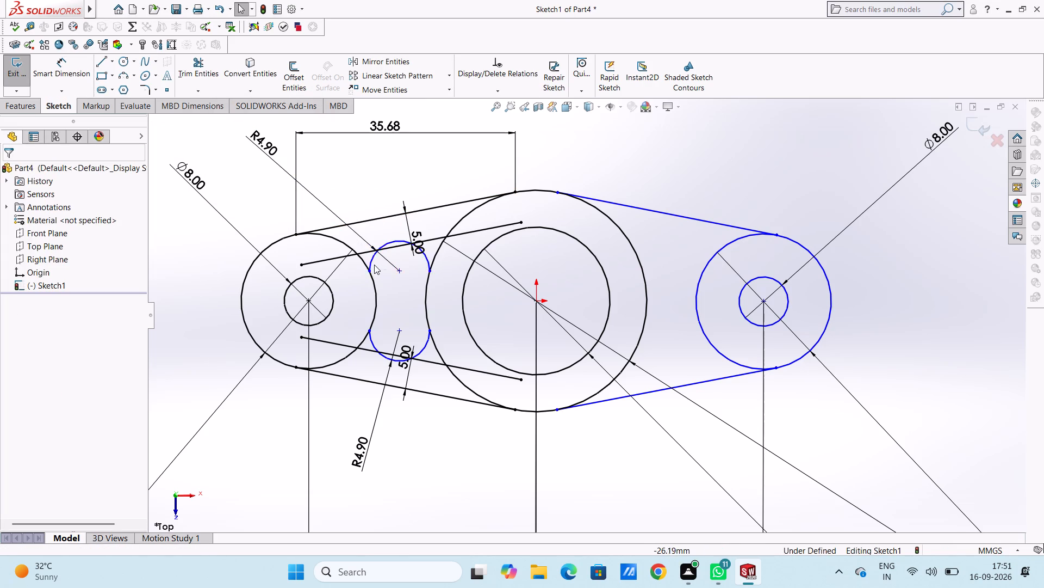
Make the upper pocket arc tangent to both the left outer circle and the central outer circle.
{"action": "left_click", "coordinate": [372, 263]}
{"action": "left_click", "coordinate": [364, 264], "text": "ctrl"}
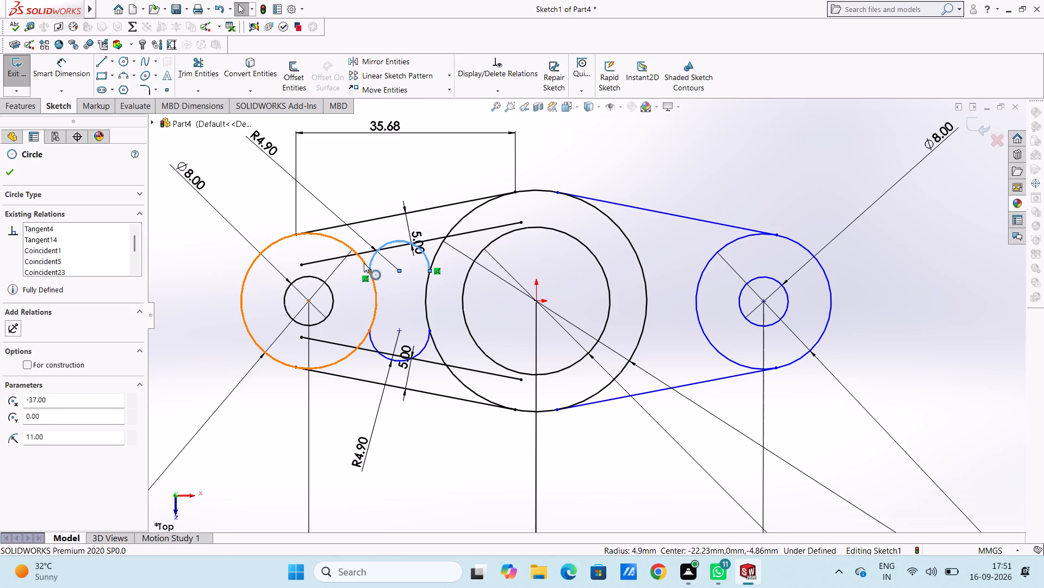
{"action": "left_click", "coordinate": [13, 379]}
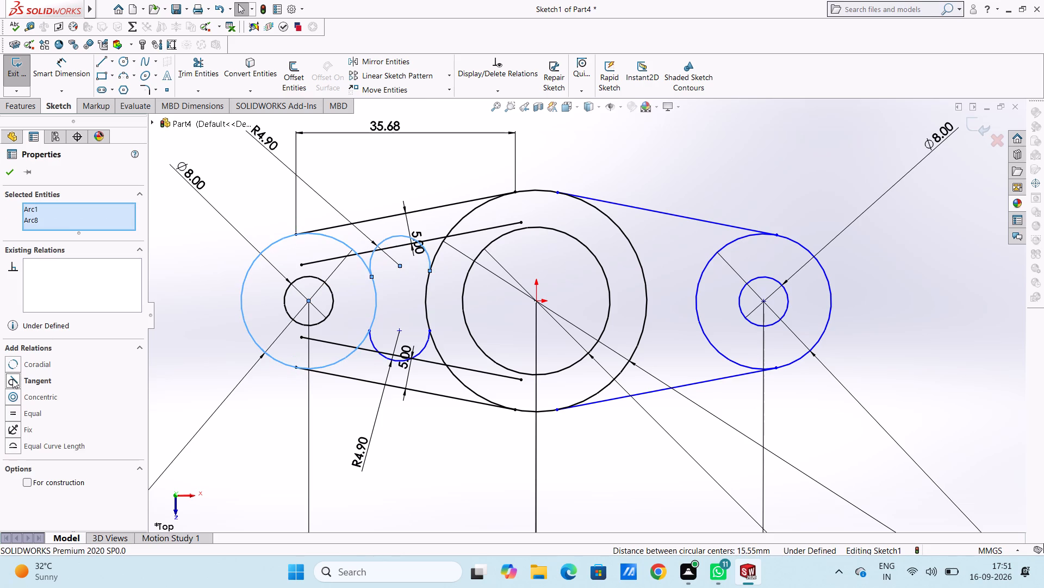
{"action": "left_click", "coordinate": [182, 307]}
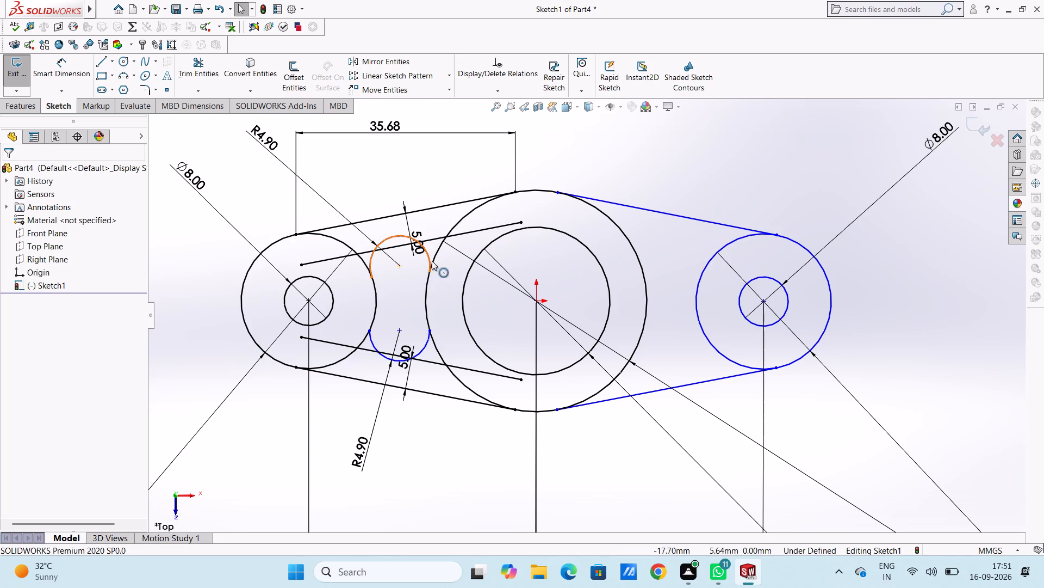
{"action": "left_click", "coordinate": [427, 255]}
{"action": "left_click", "coordinate": [437, 253], "text": "ctrl"}
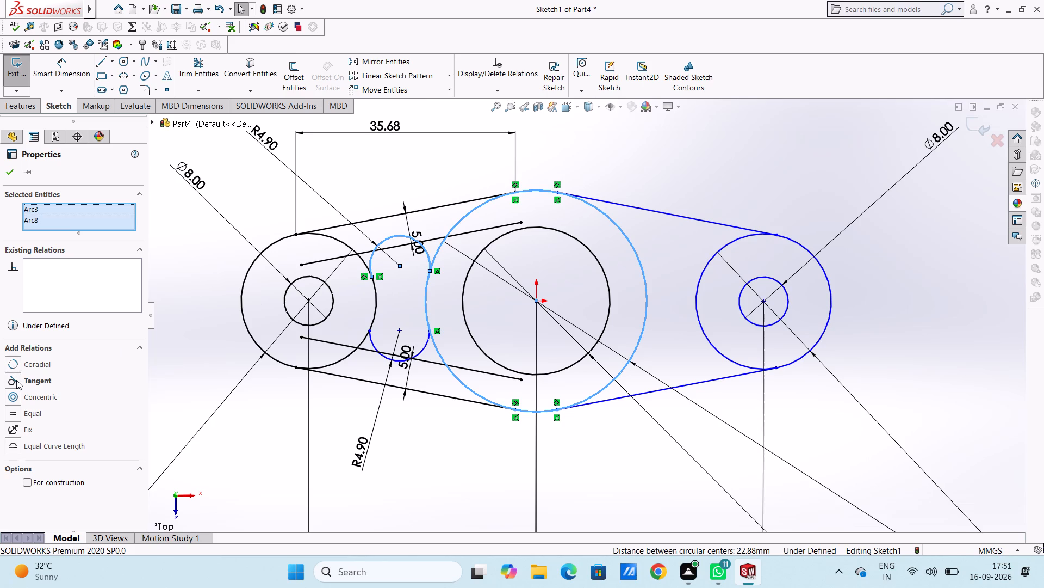
{"action": "left_click", "coordinate": [16, 380]}
{"action": "left_click", "coordinate": [178, 351]}
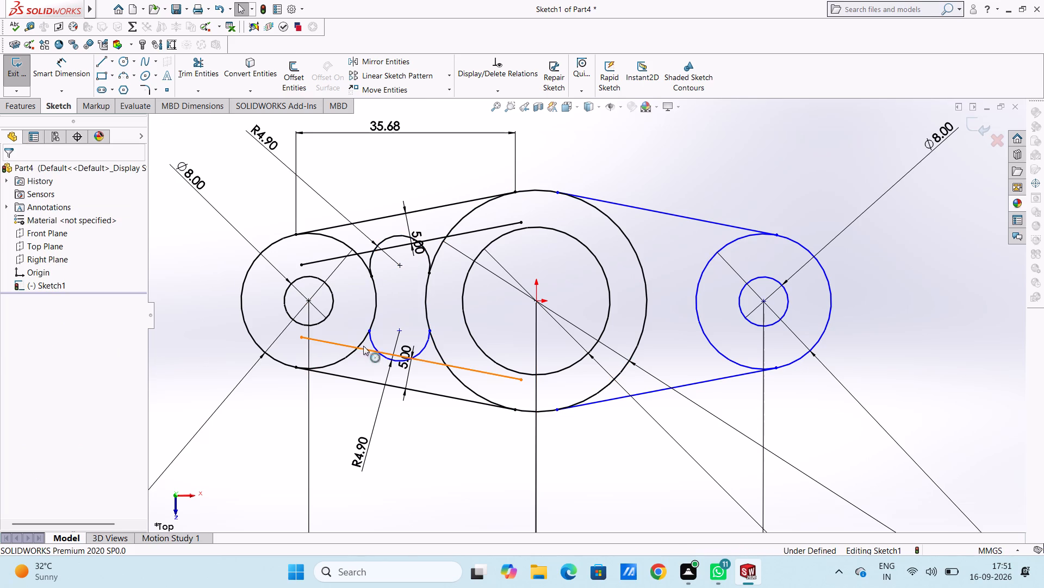
Make the lower pocket arc tangent to both the left outer circle and the central outer circle.
{"action": "left_click", "coordinate": [373, 341]}
{"action": "left_click", "coordinate": [374, 321], "text": "ctrl"}
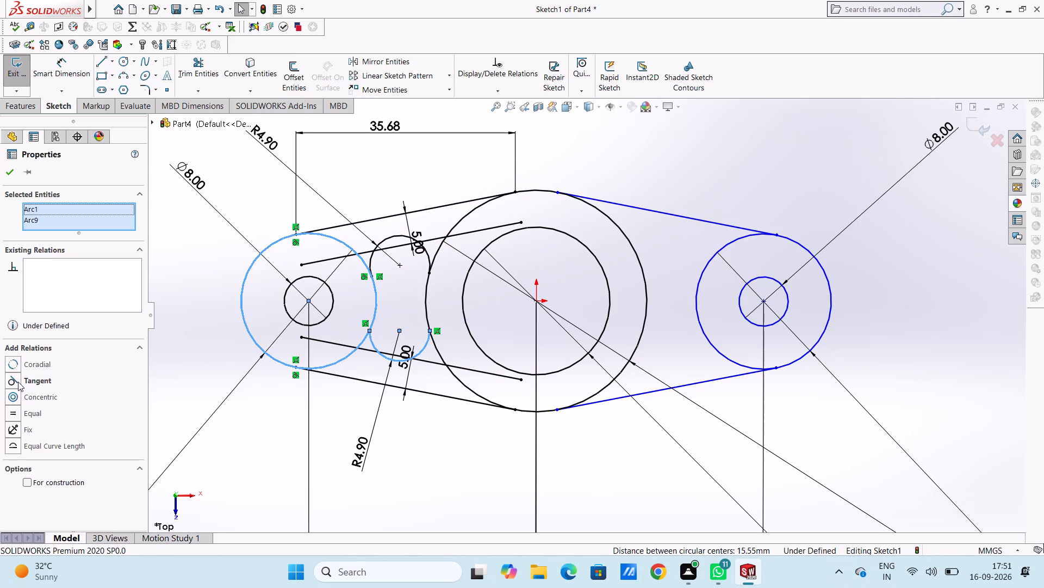
{"action": "left_click", "coordinate": [18, 382]}
{"action": "left_click", "coordinate": [207, 371]}
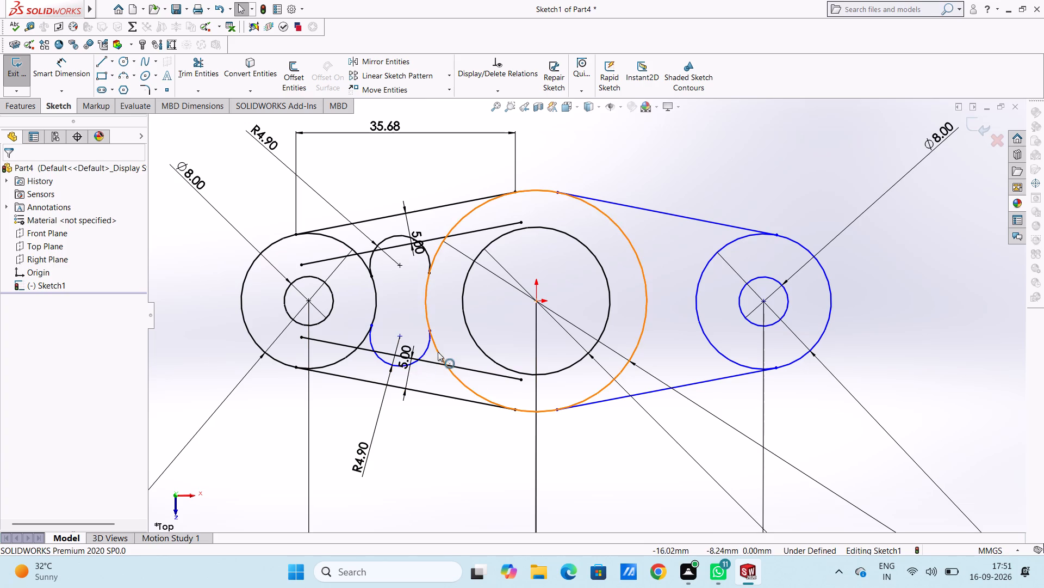
{"action": "left_click", "coordinate": [426, 348]}
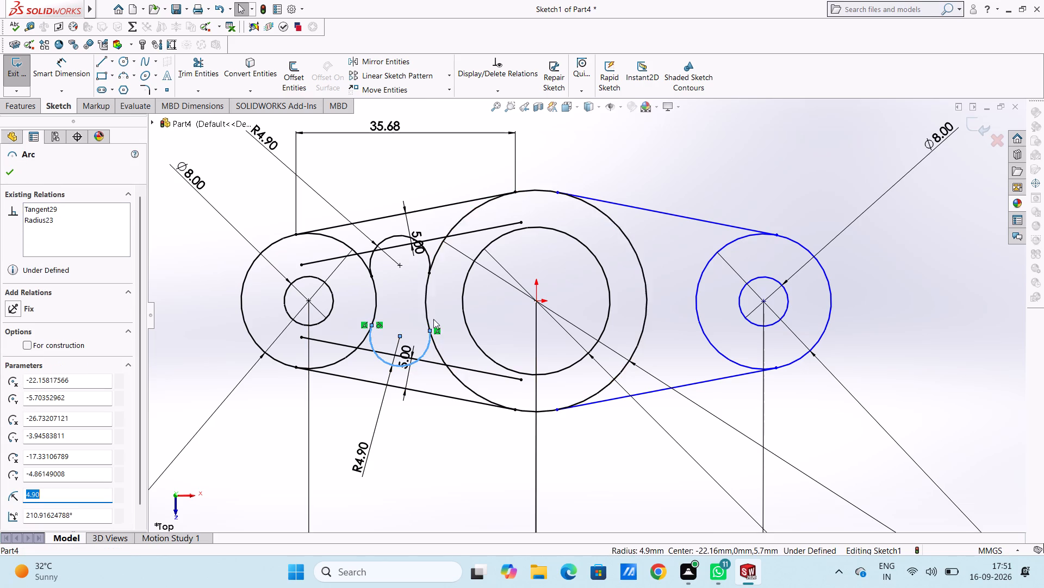
{"action": "left_click", "coordinate": [425, 318], "text": "ctrl"}
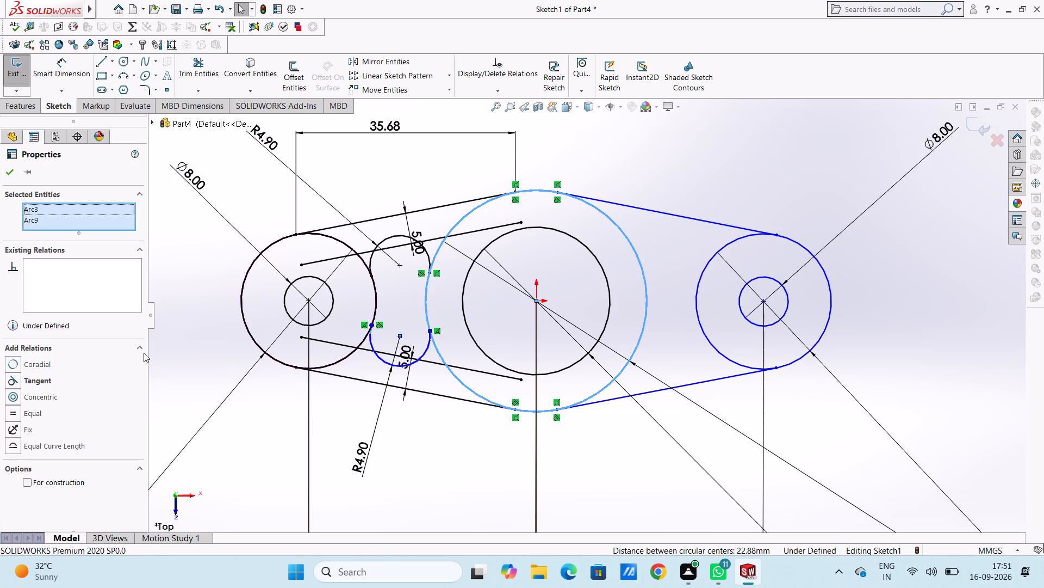
{"action": "left_click", "coordinate": [11, 382]}
{"action": "left_click", "coordinate": [214, 358]}
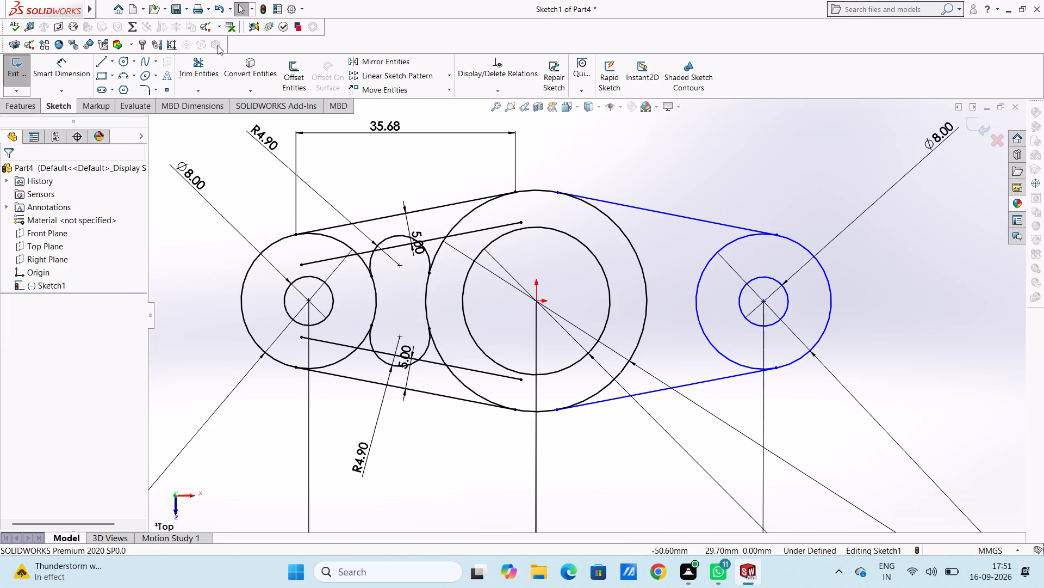
Trim the left outer circle between the pocket arcs and tangent lines, along with the left ends of both offset lines outside the pocket.
{"action": "left_click", "coordinate": [200, 68]}
{"action": "left_click", "coordinate": [321, 262]}
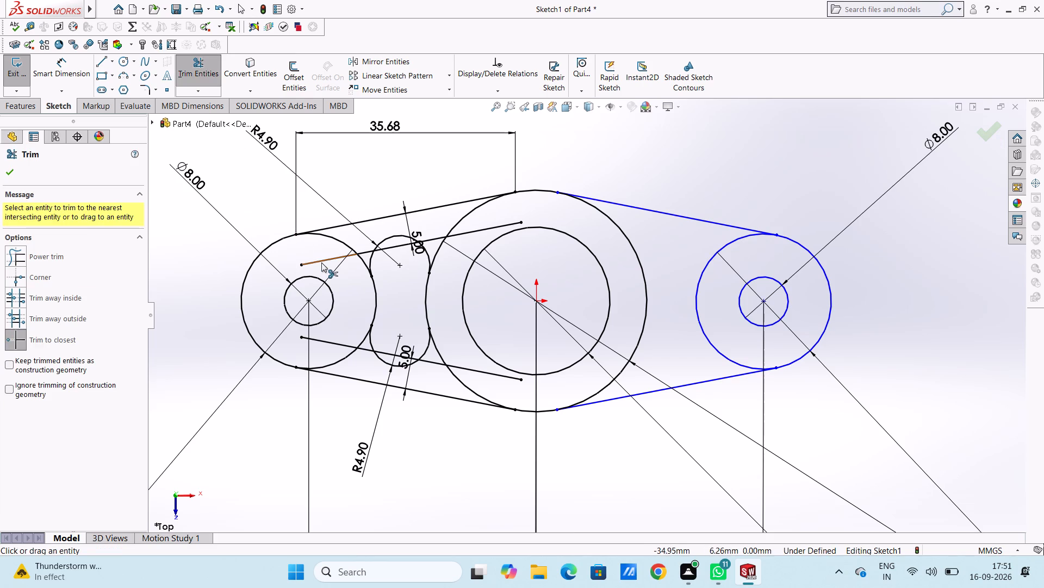
{"action": "left_click", "coordinate": [365, 253]}
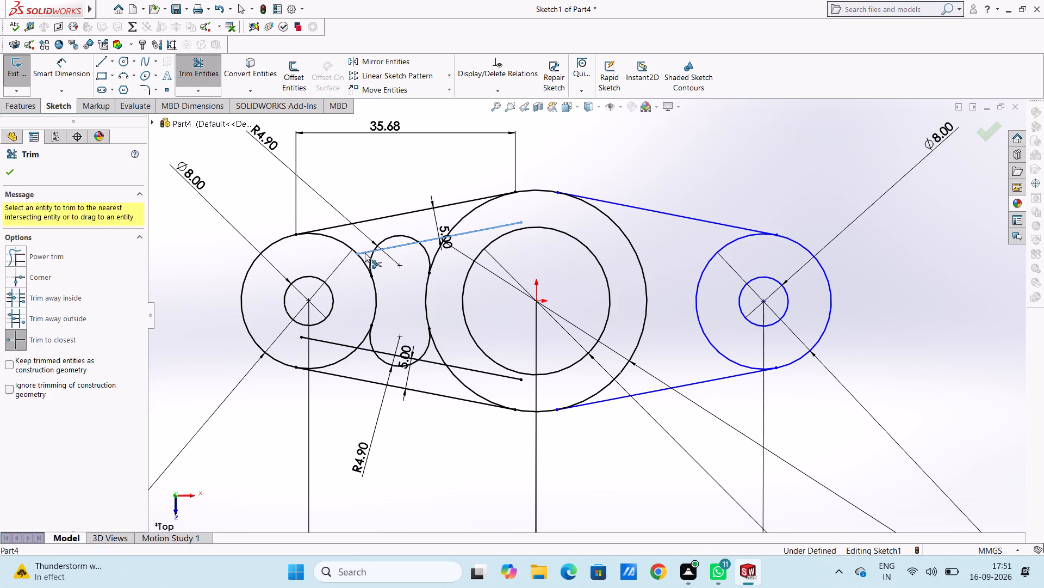
{"action": "left_click", "coordinate": [353, 249]}
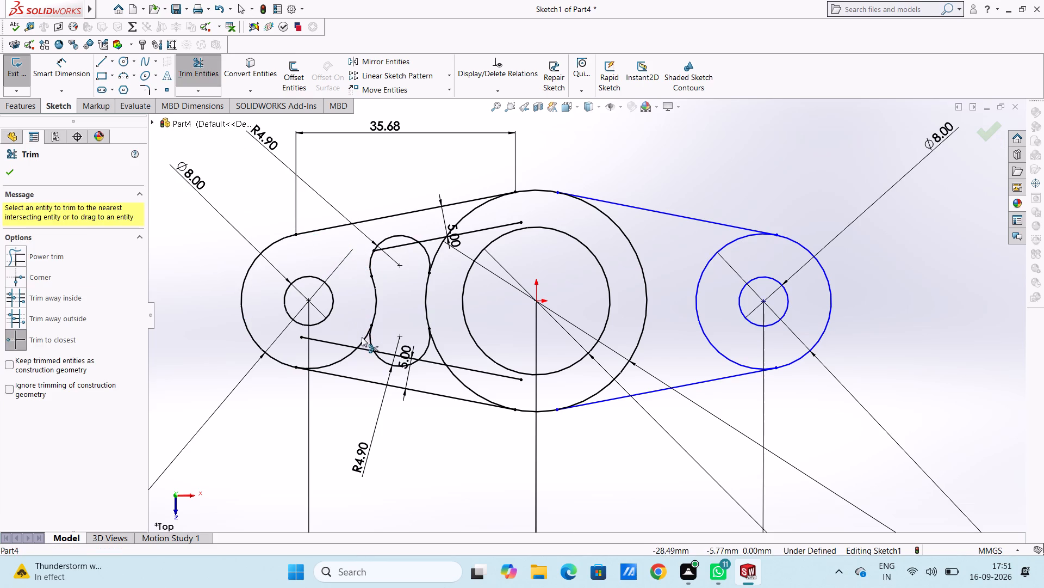
{"action": "left_click", "coordinate": [363, 340]}
{"action": "left_click_drag", "start_coordinate": [351, 346], "coordinate": [351, 354]}
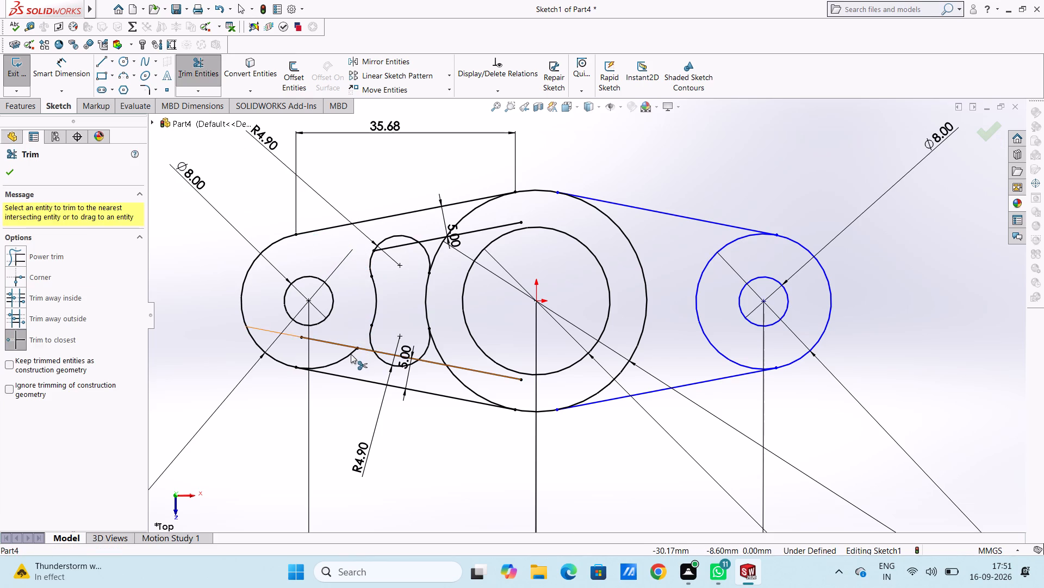
{"action": "left_click", "coordinate": [347, 346]}
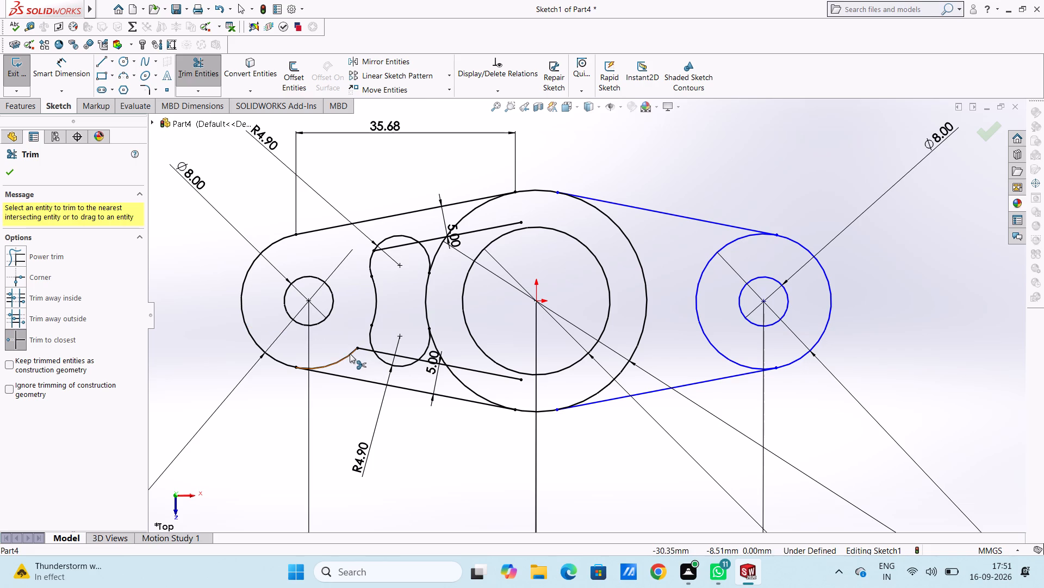
{"action": "left_click", "coordinate": [350, 353]}
{"action": "left_click", "coordinate": [363, 349]}
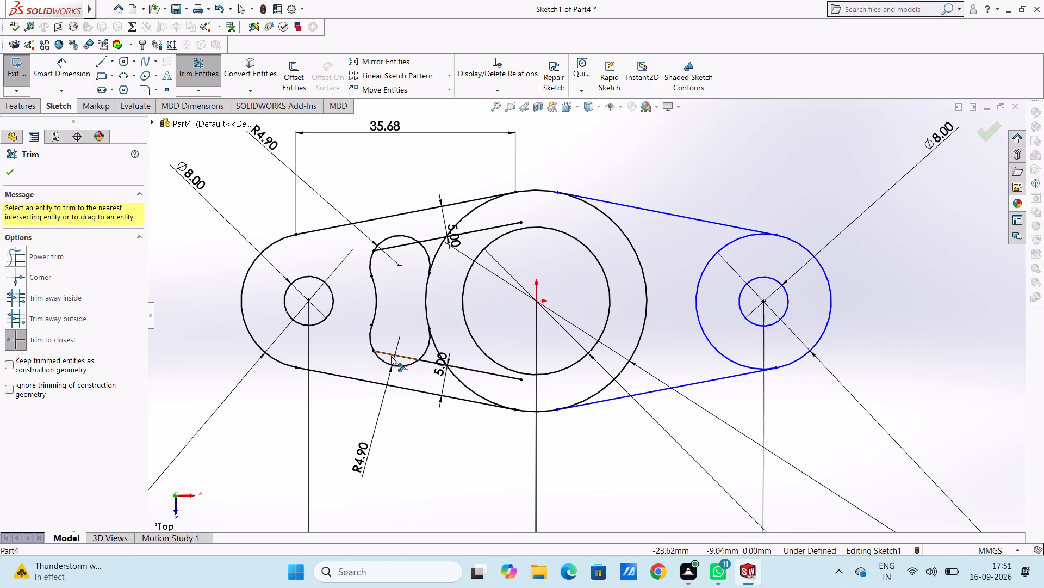
Trim away the remaining segments of the lower and upper offset lines, inside the left pocket and toward the central circle.
{"action": "left_click", "coordinate": [391, 354]}
{"action": "left_click", "coordinate": [427, 362]}
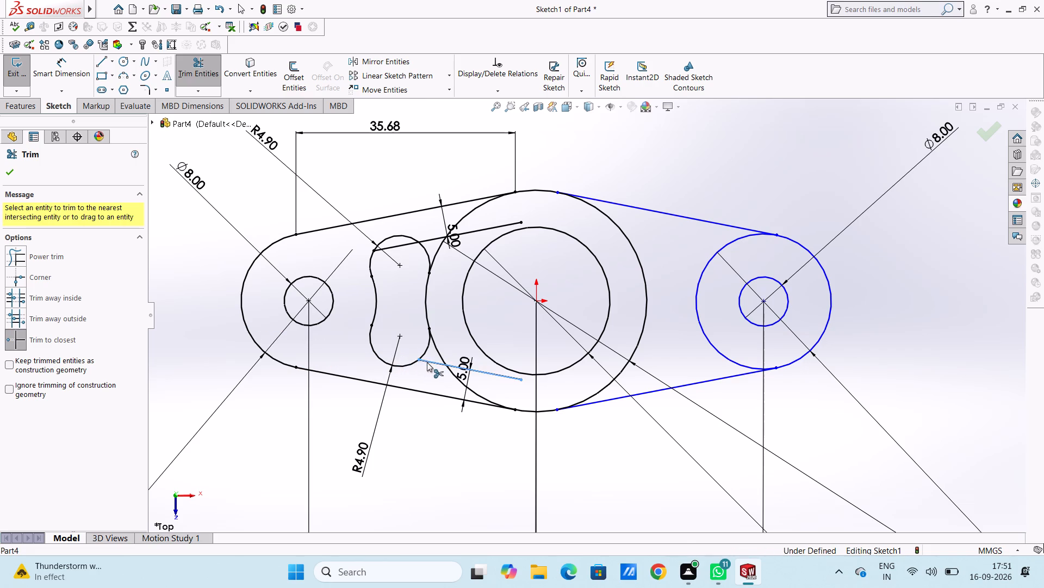
{"action": "left_click", "coordinate": [456, 369]}
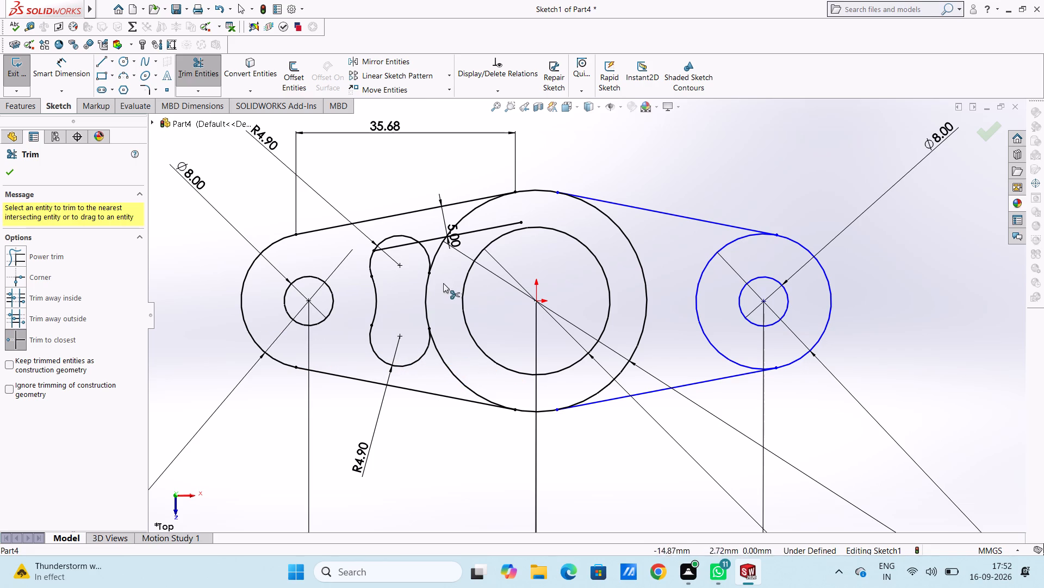
{"action": "left_click", "coordinate": [407, 246]}
{"action": "left_click", "coordinate": [430, 240]}
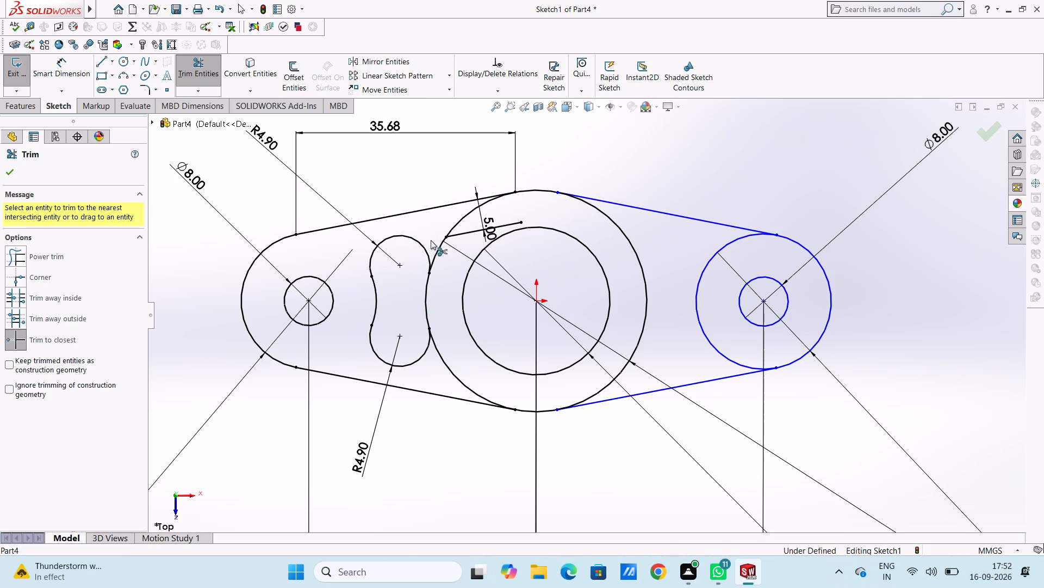
{"action": "left_click", "coordinate": [465, 235]}
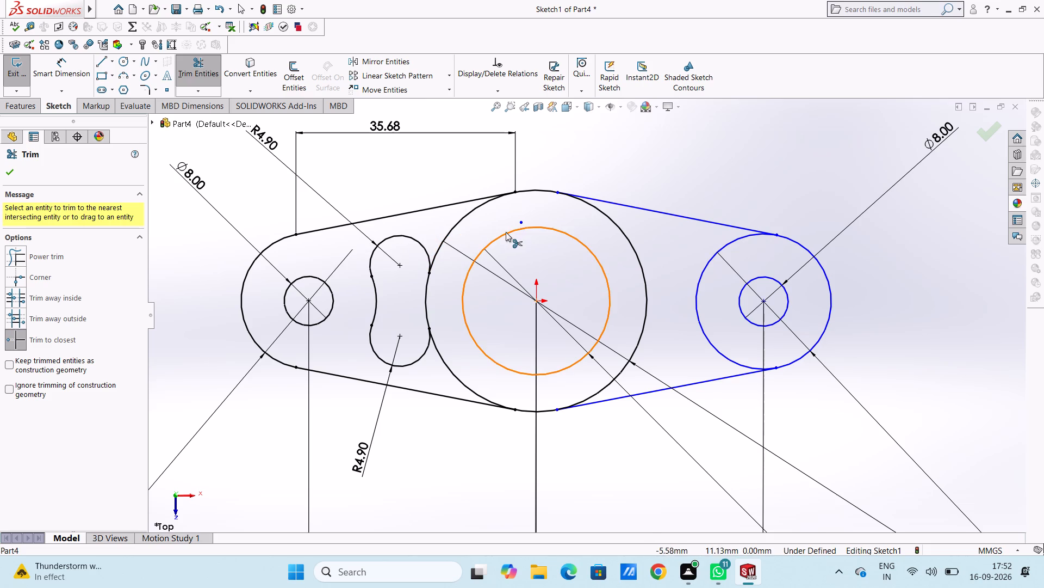
Trim the central outer circle's upper-left and lower-left arcs between the left pocket and the tangent lines.
{"action": "left_click", "coordinate": [465, 215]}
{"action": "left_click", "coordinate": [440, 358]}
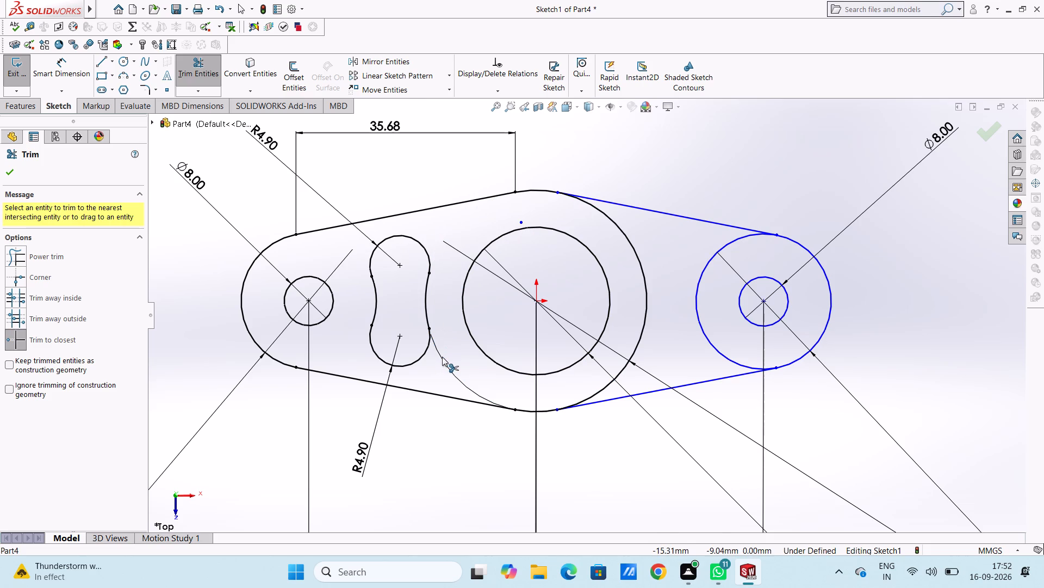
{"action": "left_click", "coordinate": [442, 357]}
{"action": "left_click", "coordinate": [440, 358]}
{"action": "left_click", "coordinate": [440, 359]}
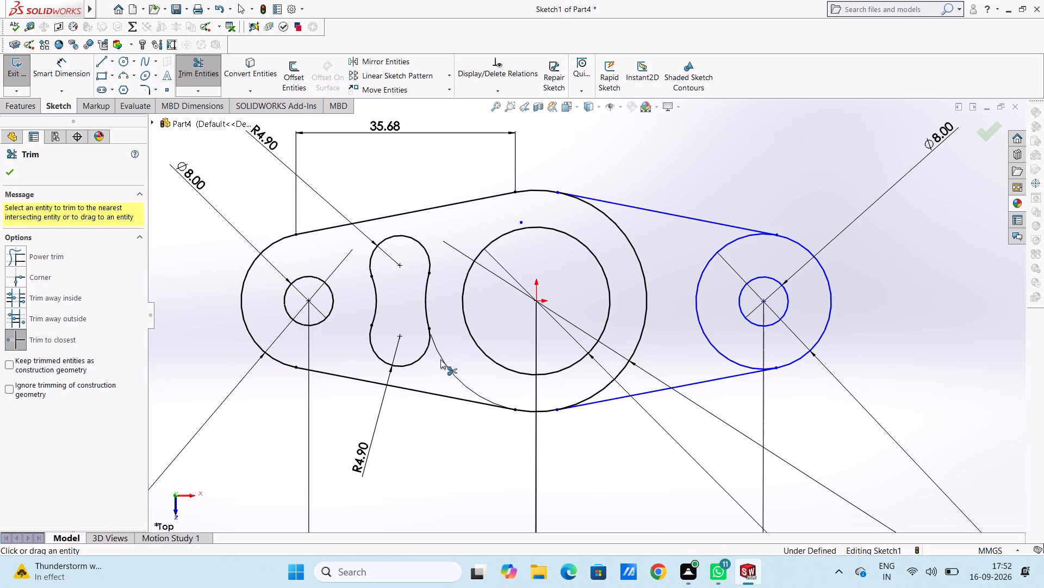
Trim the central outer circle's right-hand arc between the upper and lower right tangent lines.
{"action": "left_click", "coordinate": [595, 392]}
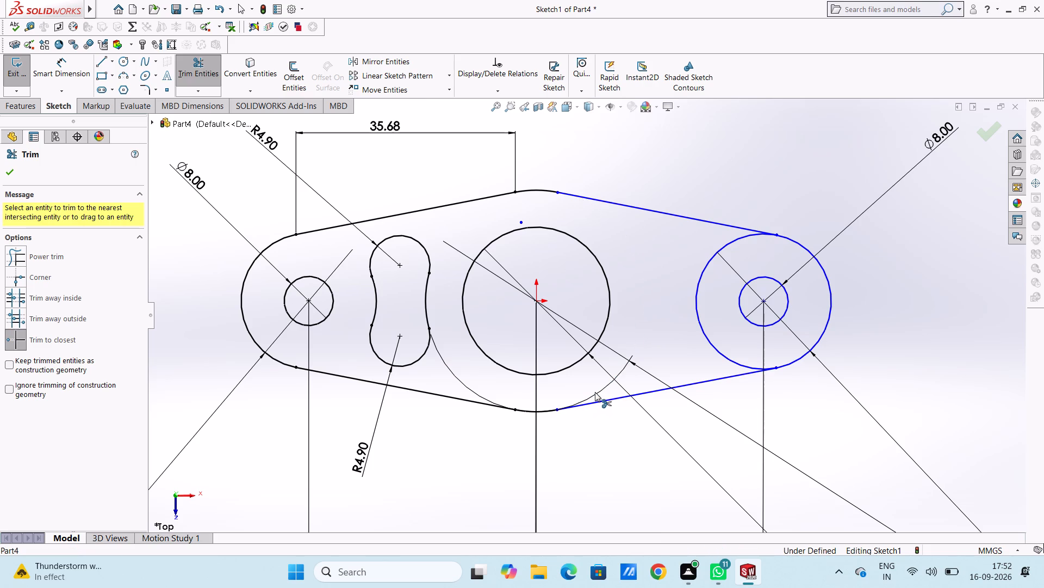
{"action": "key", "text": "Escape"}
{"action": "key", "text": "Escape"}
{"action": "key", "text": "Escape"}
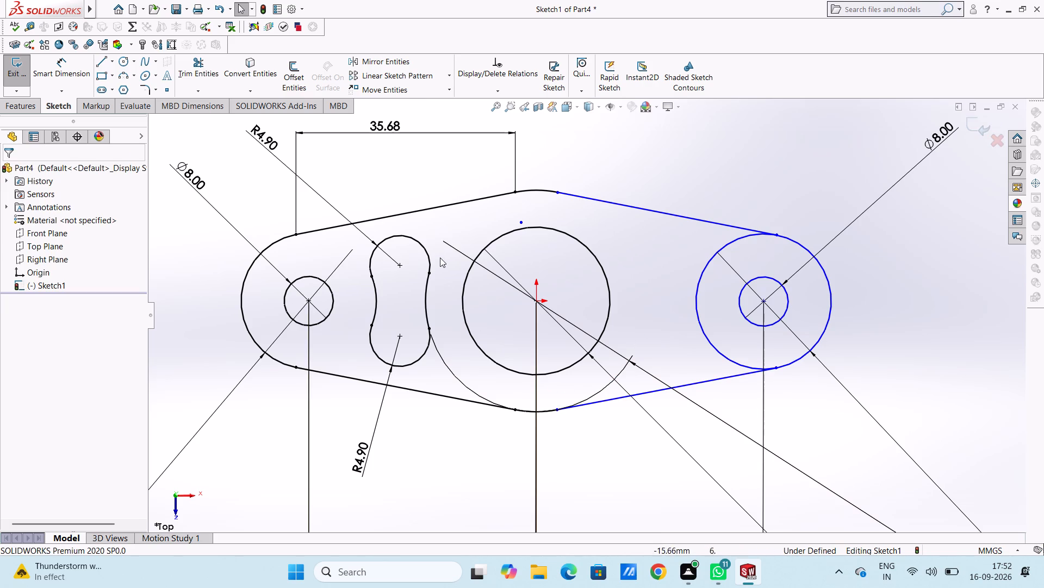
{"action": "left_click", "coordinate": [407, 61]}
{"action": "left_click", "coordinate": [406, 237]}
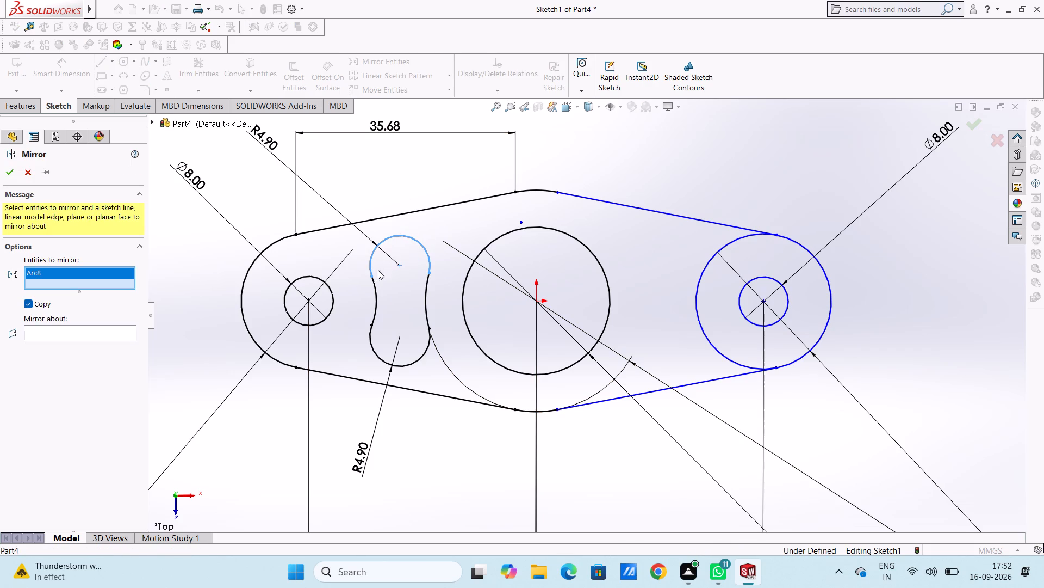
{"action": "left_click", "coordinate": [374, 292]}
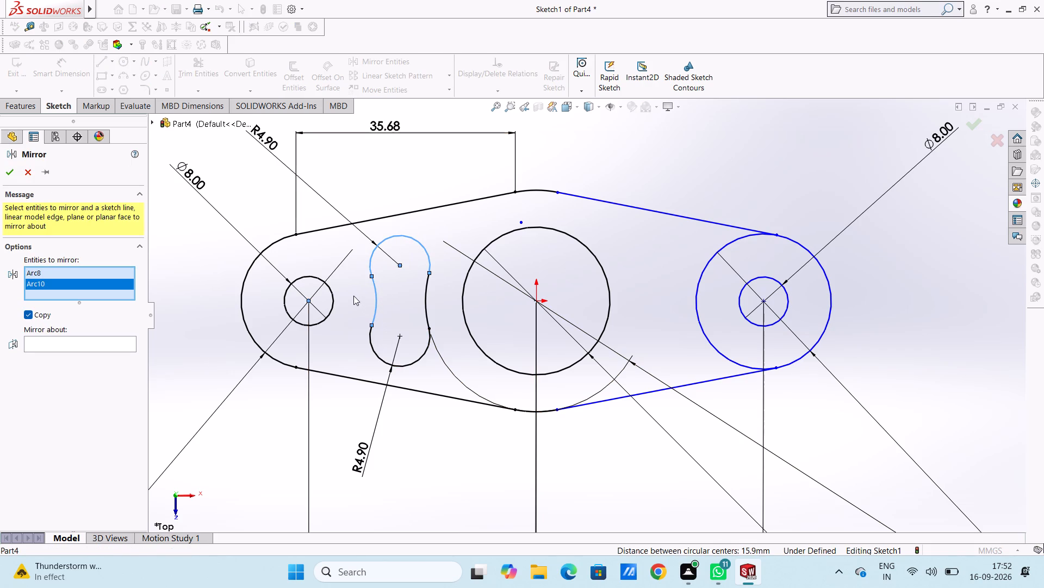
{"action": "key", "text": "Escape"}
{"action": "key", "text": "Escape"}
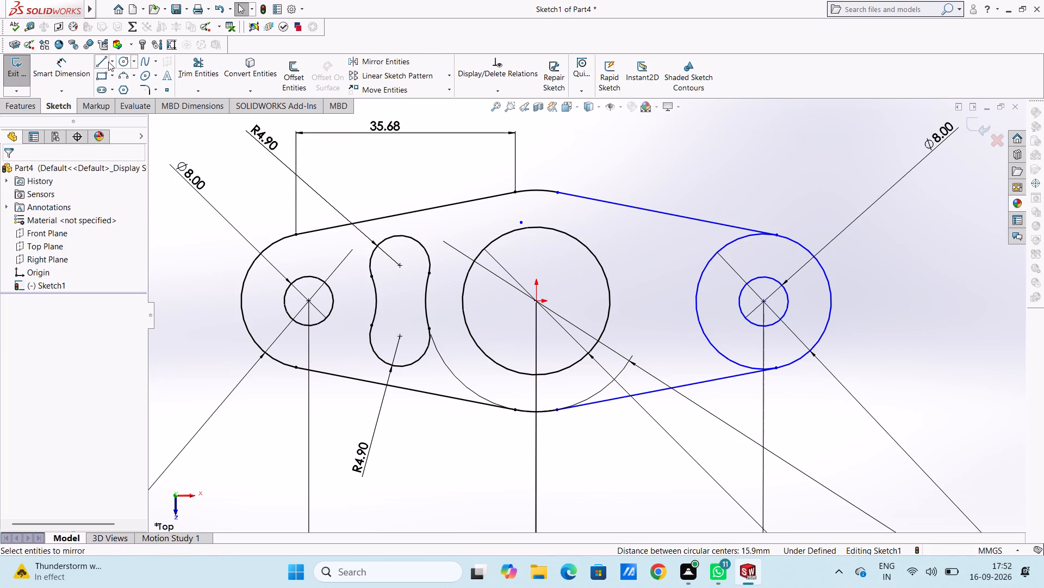
Draw a near-vertical line about 36 mm long through the origin, from the central outer circle's top arc to its bottom arc.
{"action": "left_click", "coordinate": [108, 62]}
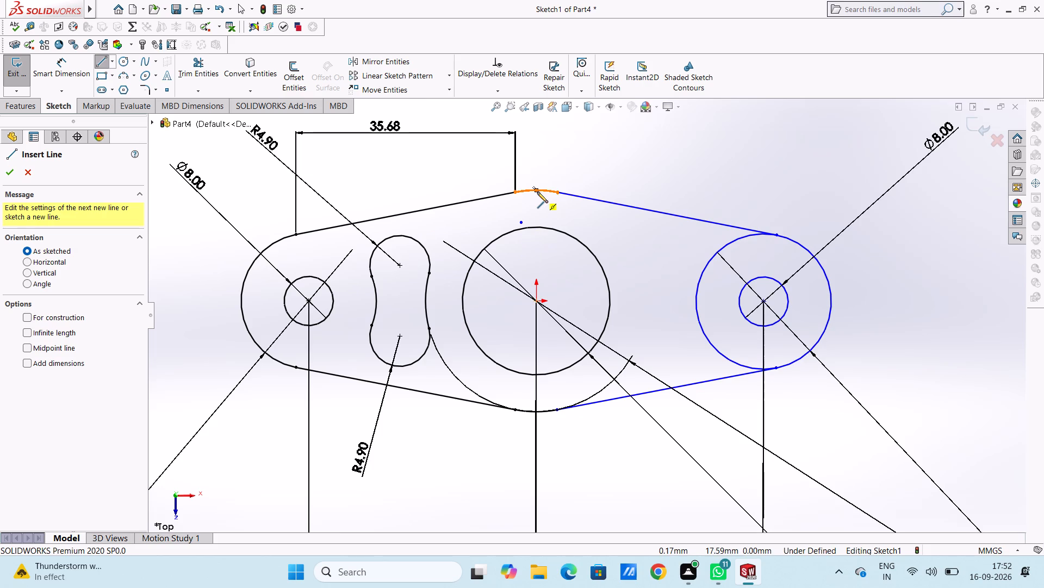
{"action": "left_click", "coordinate": [537, 189]}
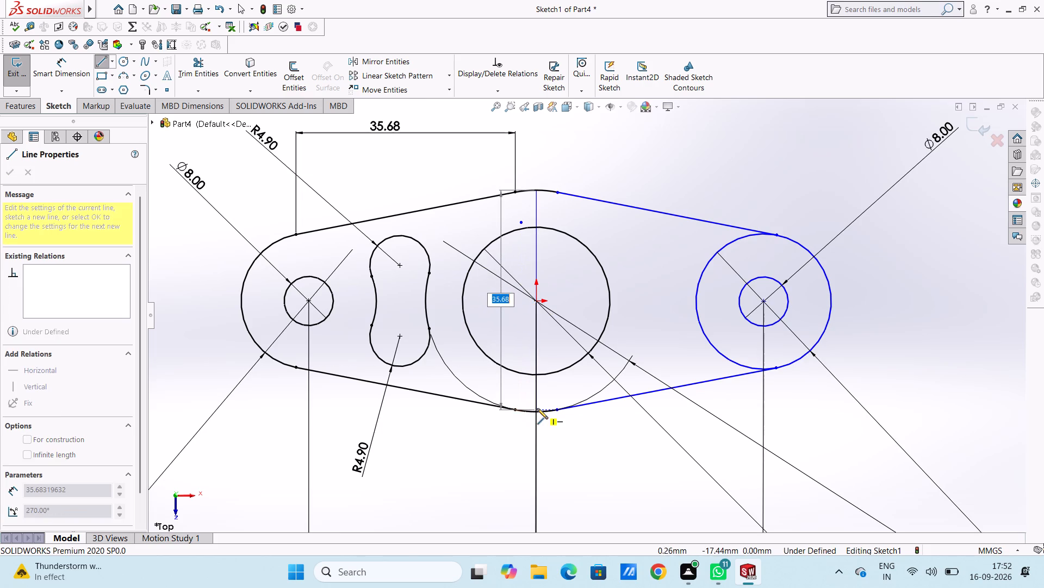
{"action": "left_click", "coordinate": [537, 412]}
{"action": "key", "text": "Escape"}
{"action": "key", "text": "Escape"}
{"action": "key", "text": "Escape"}
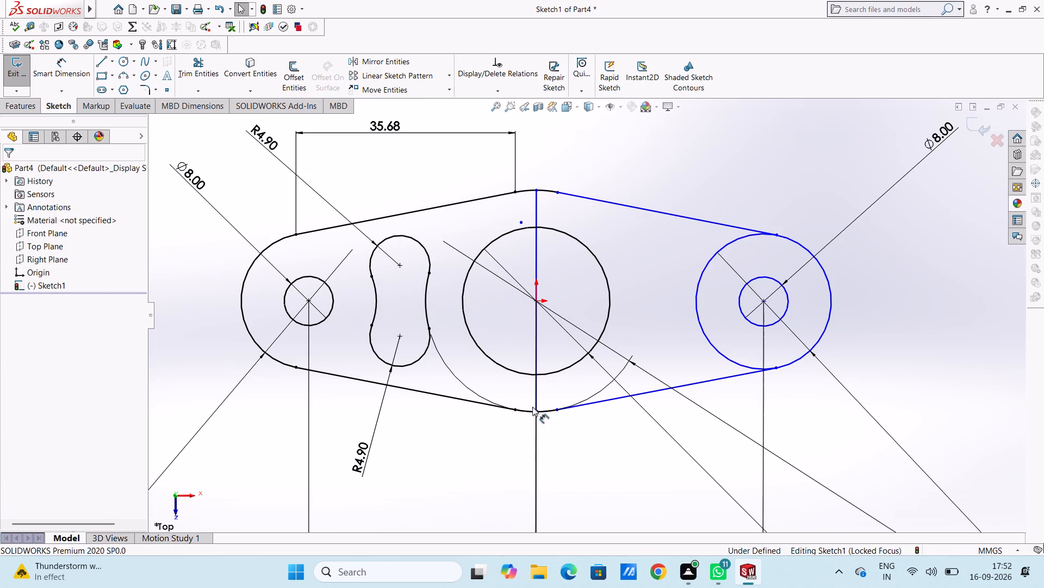
Mirror the left pocket's four arcs about the vertical centre line, keeping the original as a copy.
{"action": "left_click", "coordinate": [425, 63]}
{"action": "left_click", "coordinate": [426, 248]}
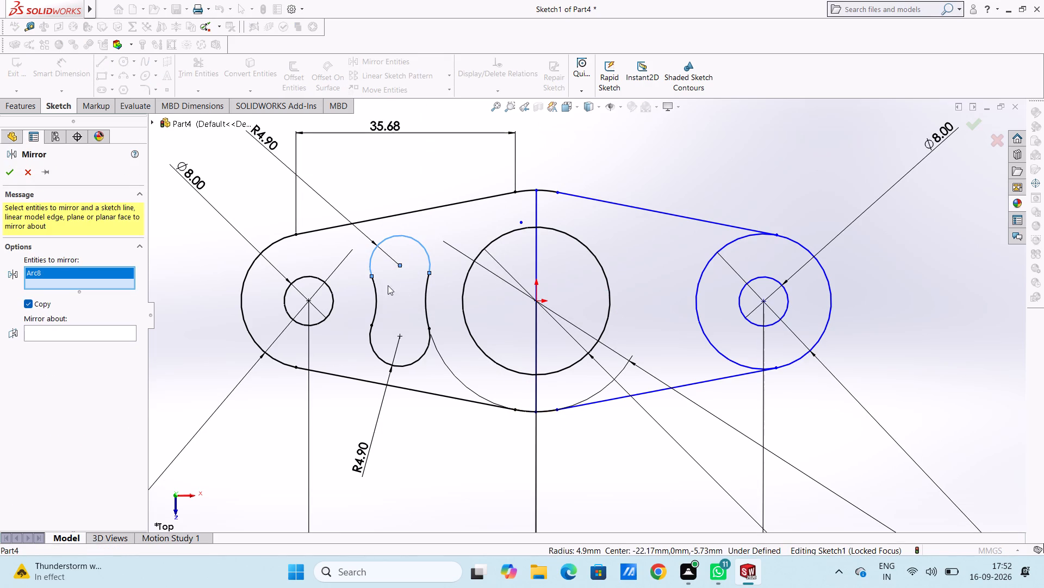
{"action": "left_click", "coordinate": [375, 295]}
{"action": "left_click", "coordinate": [372, 340]}
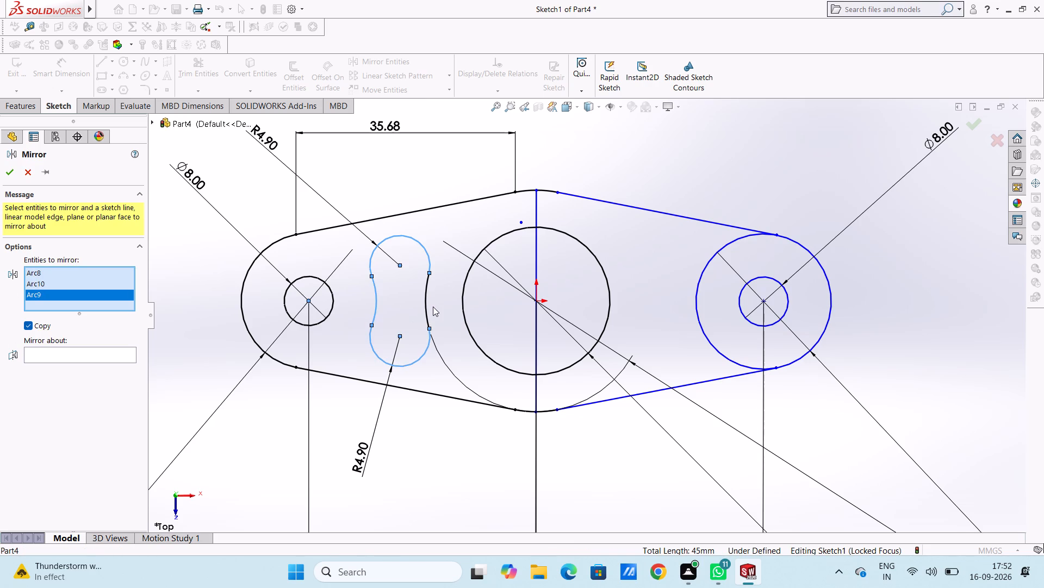
{"action": "left_click", "coordinate": [427, 303]}
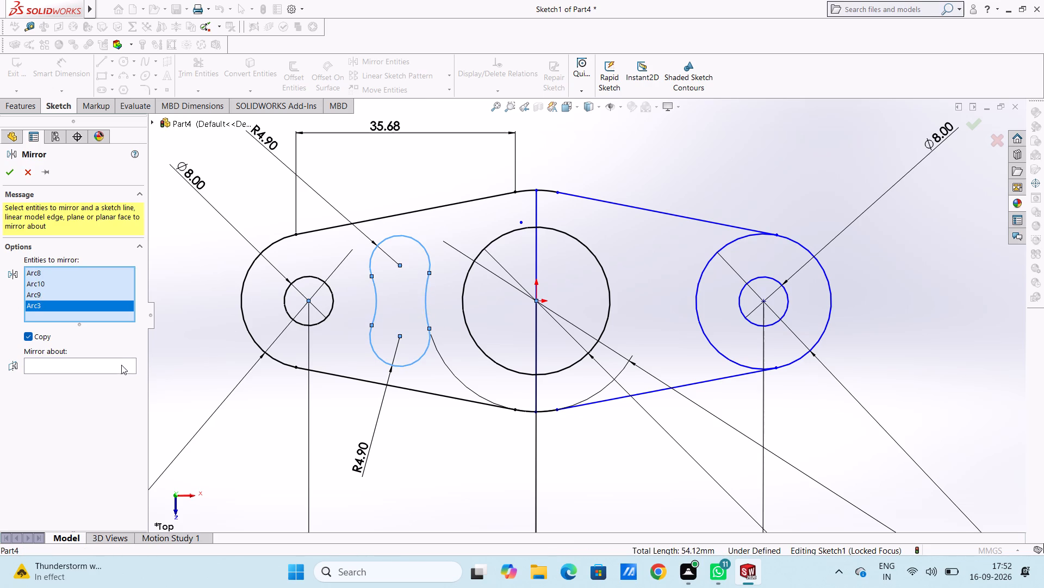
{"action": "left_click", "coordinate": [121, 365]}
{"action": "left_click", "coordinate": [538, 332]}
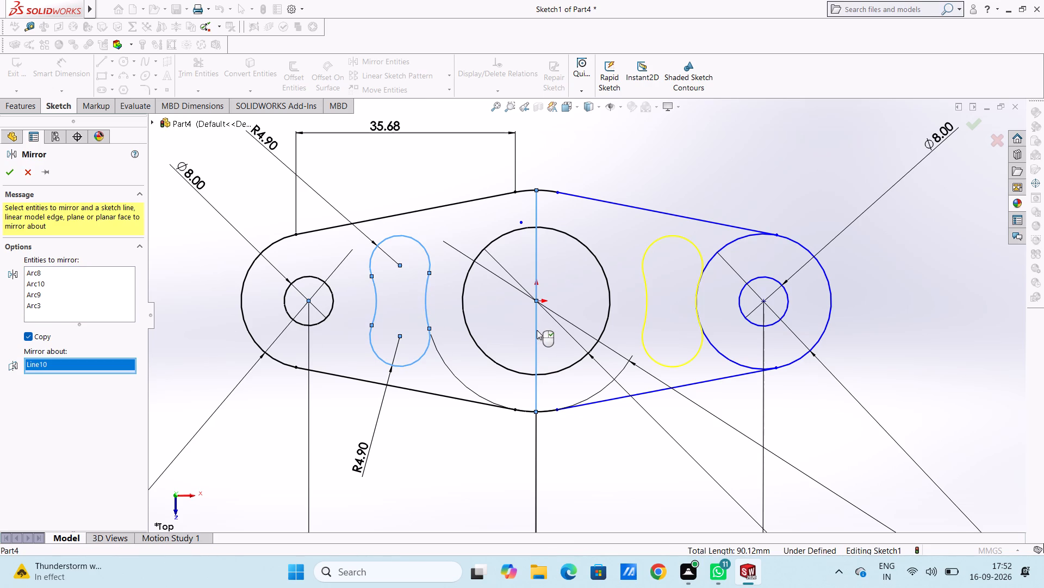
{"action": "left_click", "coordinate": [11, 169]}
{"action": "left_click", "coordinate": [212, 242]}
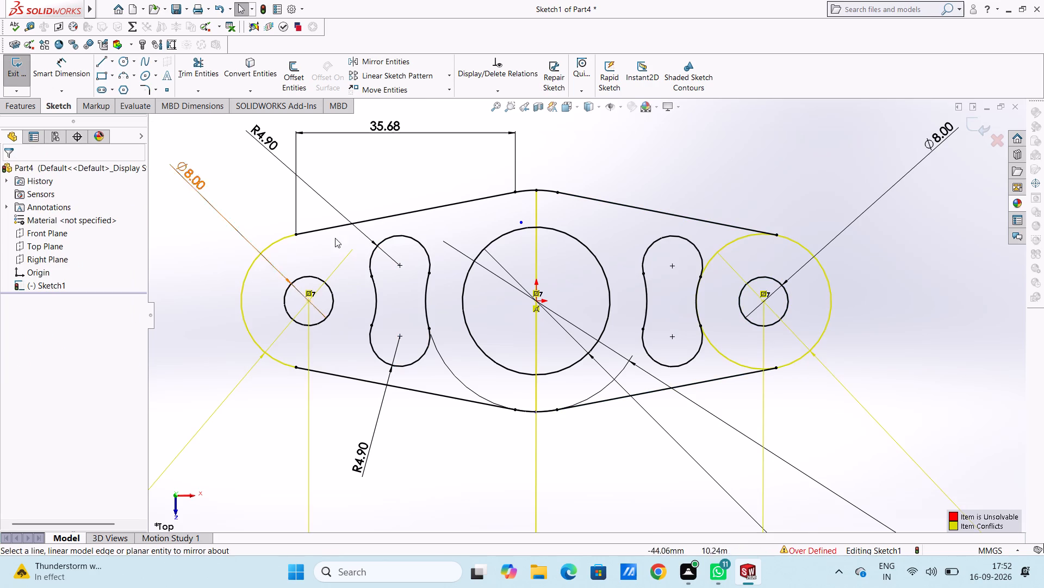
Delete the vertical line through the central circle that served as the mirror axis.
{"action": "left_click", "coordinate": [537, 214]}
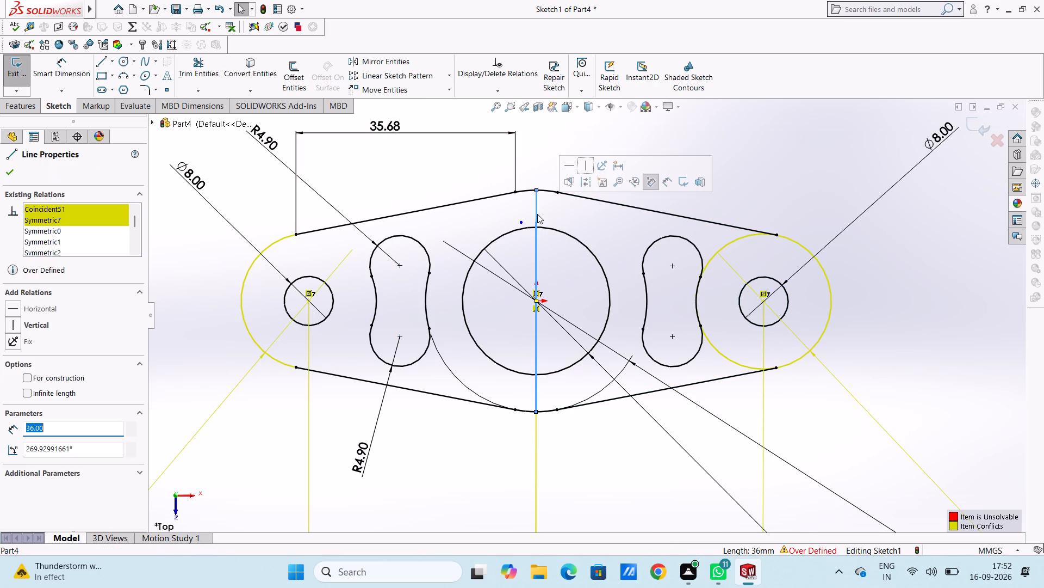
{"action": "key", "text": "Delete"}
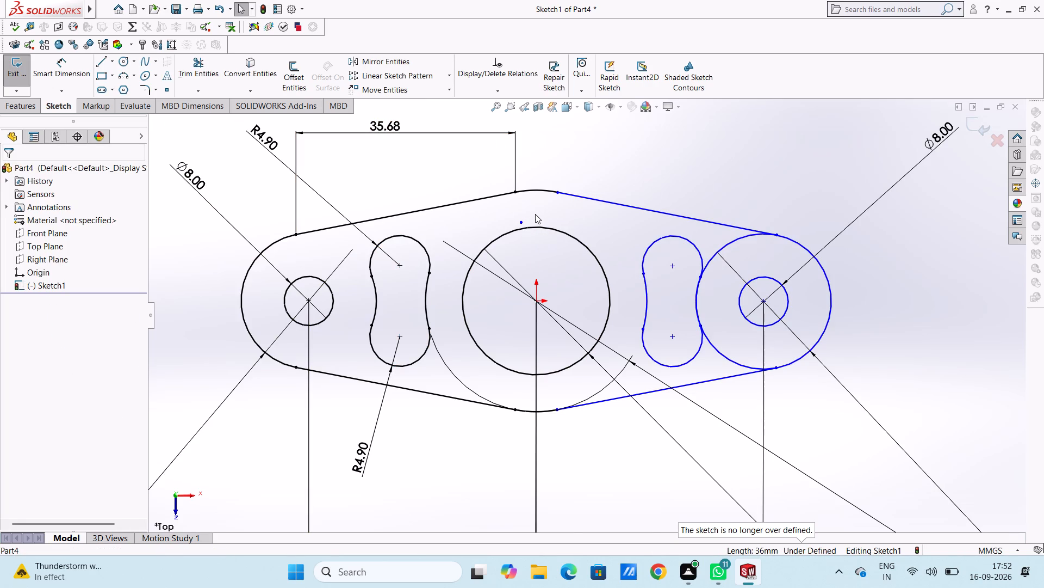
Trim the right outer circle's upper and lower inner arcs between the right pocket and the tangent lines.
{"action": "left_click", "coordinate": [218, 70]}
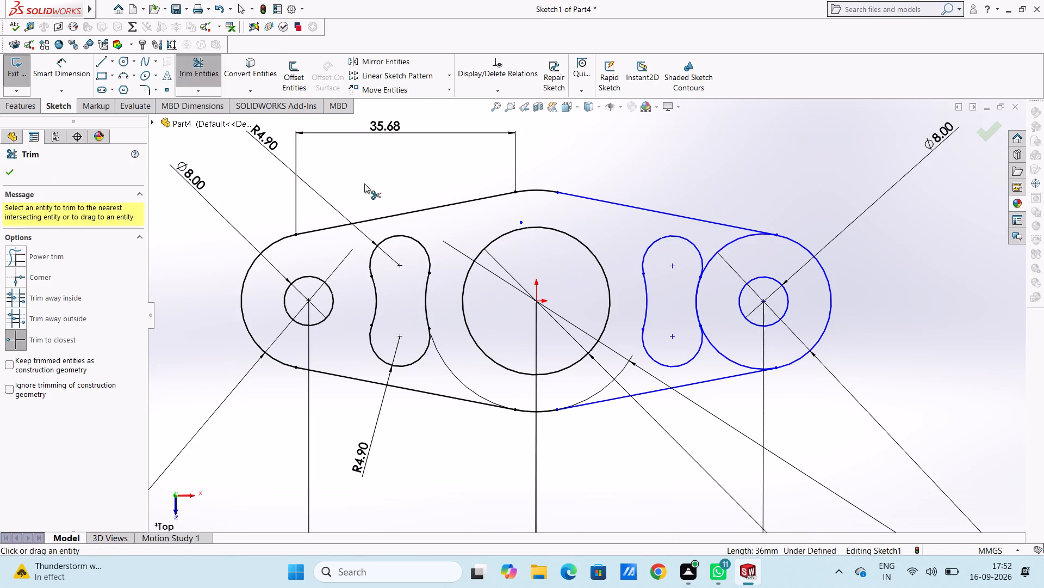
{"action": "left_click", "coordinate": [715, 258]}
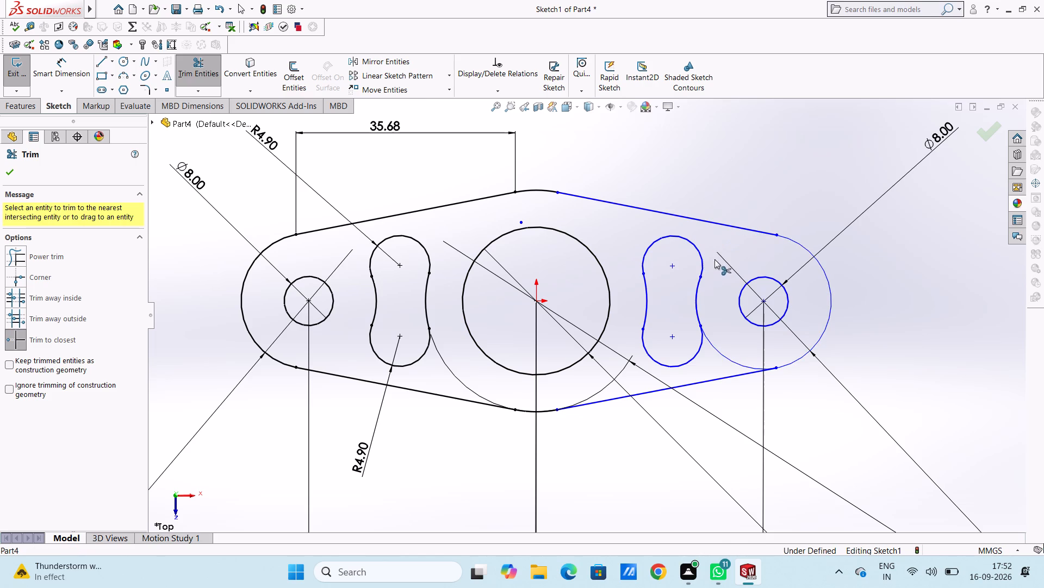
{"action": "left_click", "coordinate": [718, 348]}
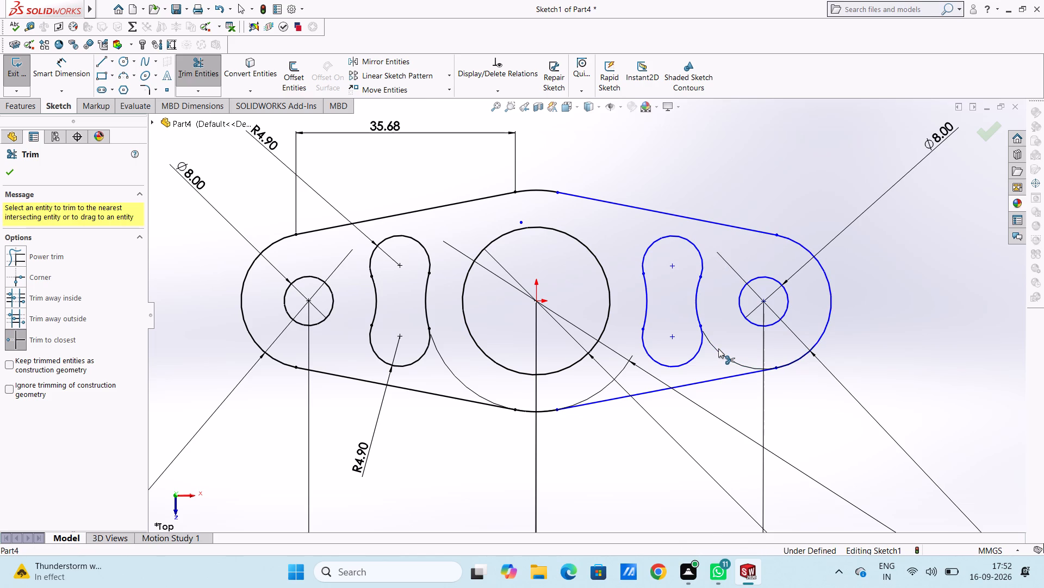
{"action": "key", "text": "Escape"}
{"action": "key", "text": "Escape"}
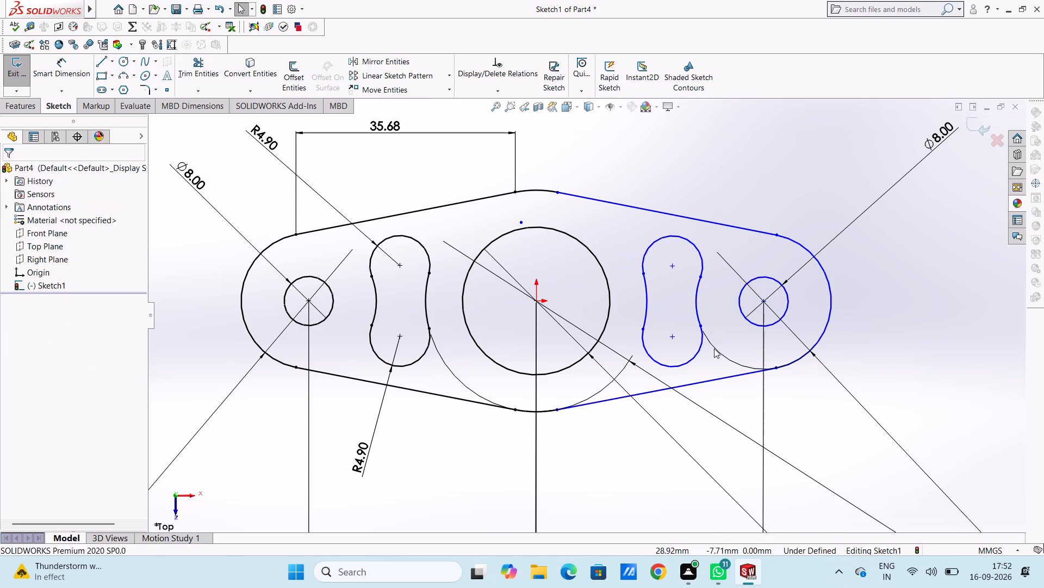
{"action": "left_click", "coordinate": [714, 349]}
Extrude the plate region around the holes and pockets as a Blind boss 5 mm deep.
{"action": "scroll", "coordinate": [714, 349], "scroll_direction": "up", "scroll_amount": 2}
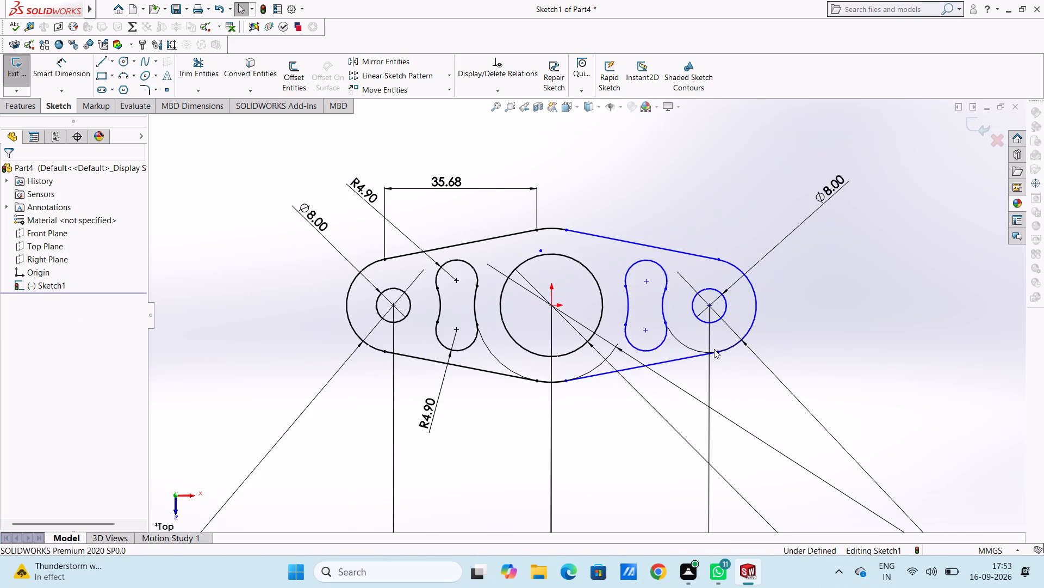
{"action": "scroll", "coordinate": [714, 349], "scroll_direction": "up", "scroll_amount": 2}
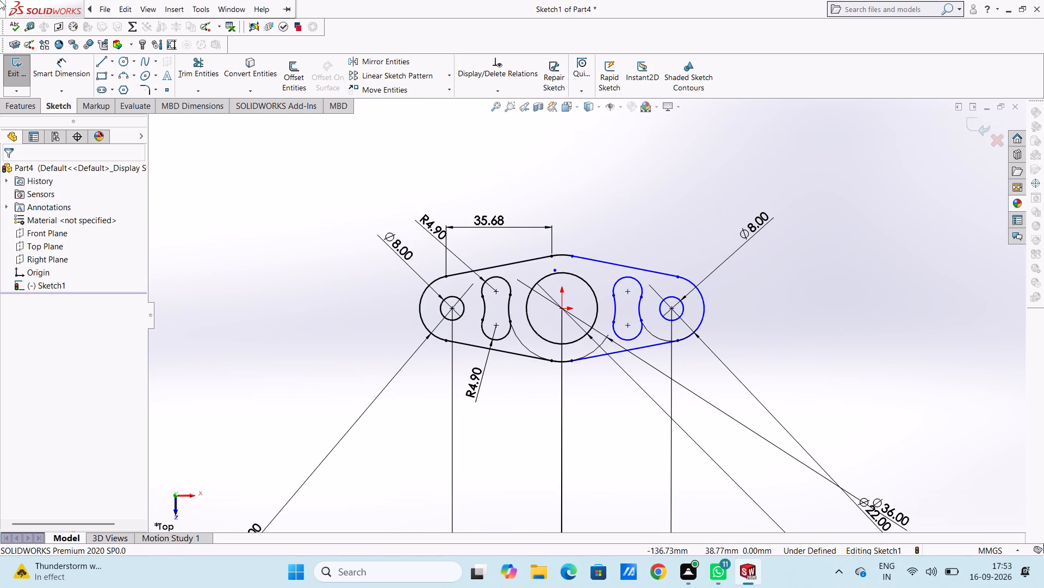
{"action": "left_click", "coordinate": [11, 108]}
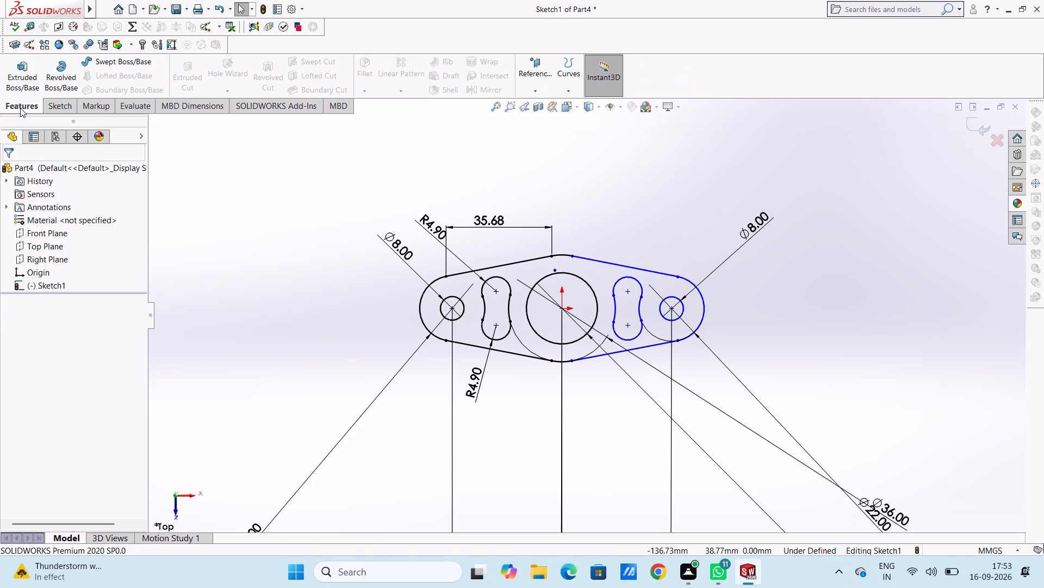
{"action": "left_click", "coordinate": [23, 67]}
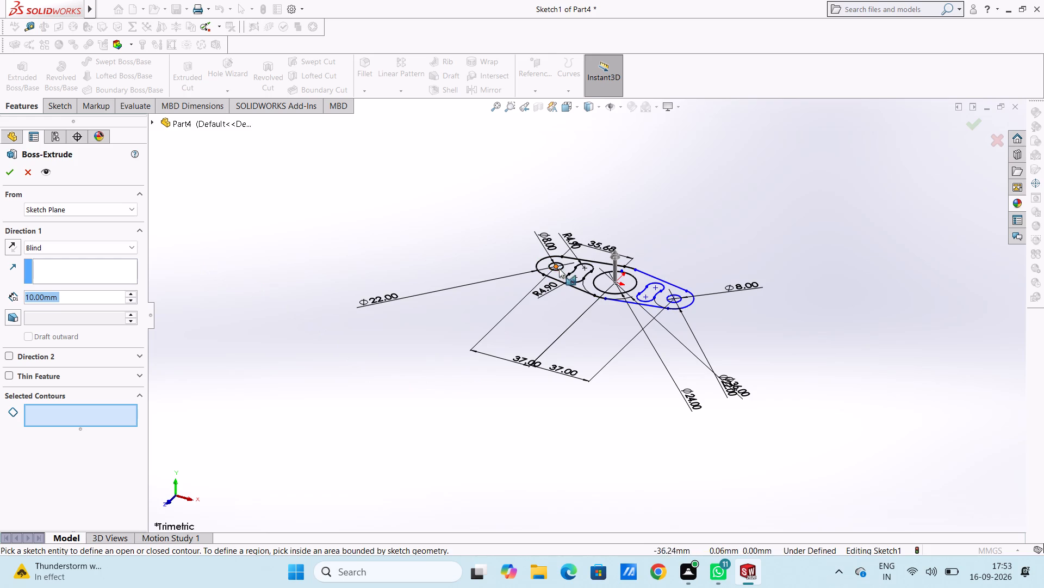
{"action": "left_click", "coordinate": [559, 274]}
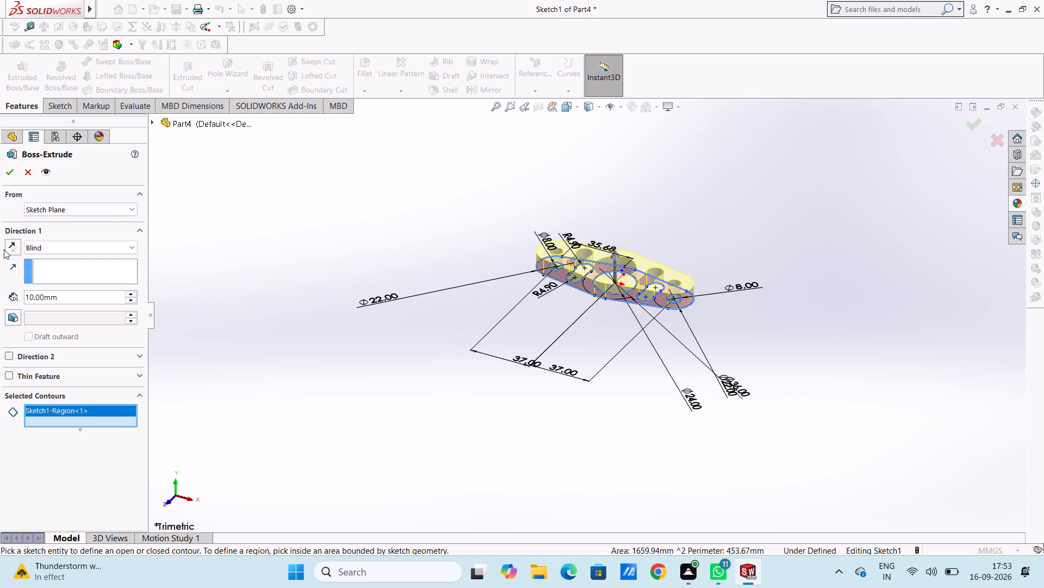
{"action": "double_click", "coordinate": [70, 298]}
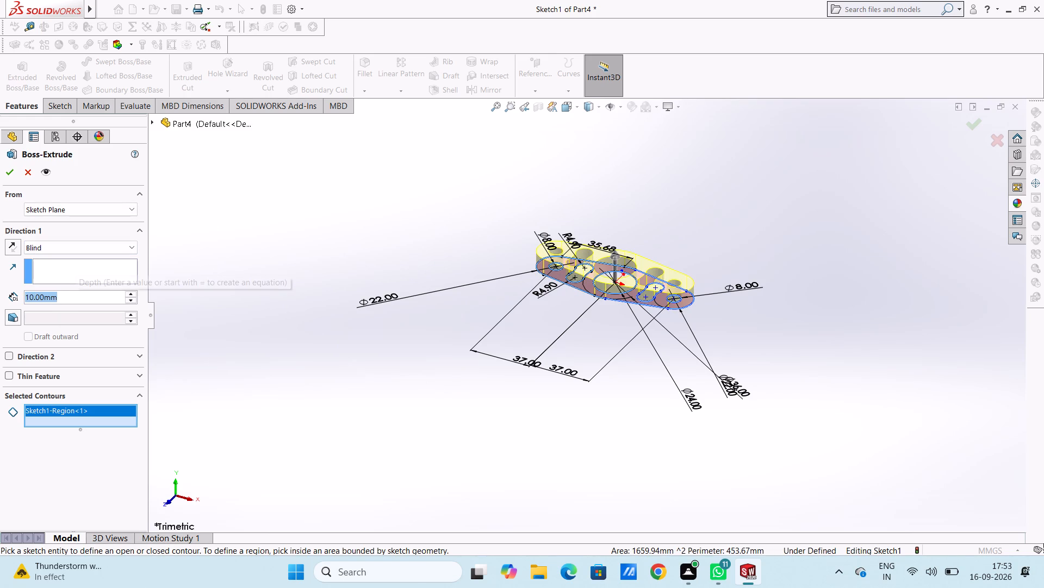
{"action": "key", "text": "5"}
{"action": "key", "text": "Return"}
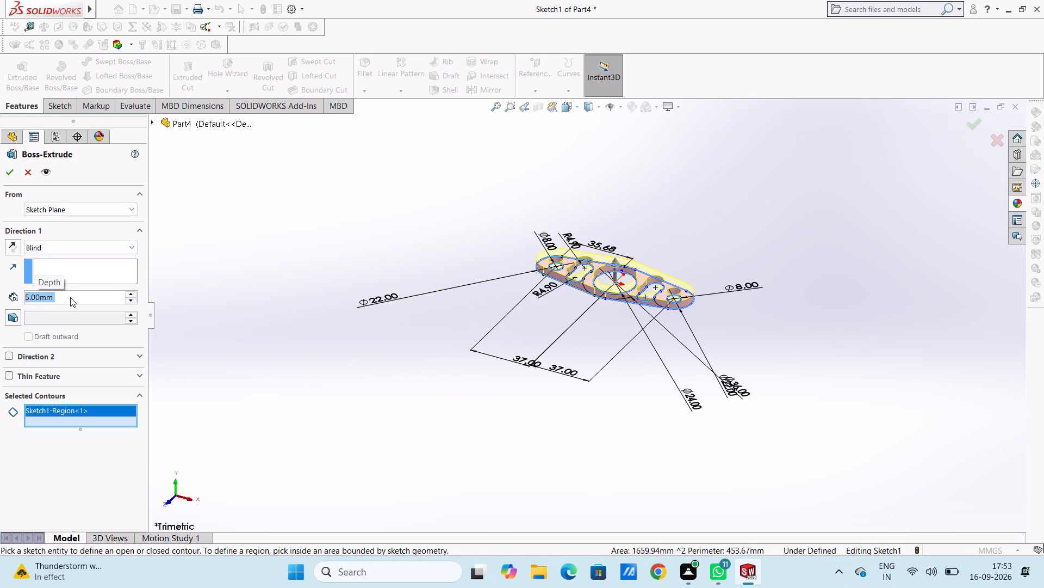
{"action": "left_click", "coordinate": [15, 177]}
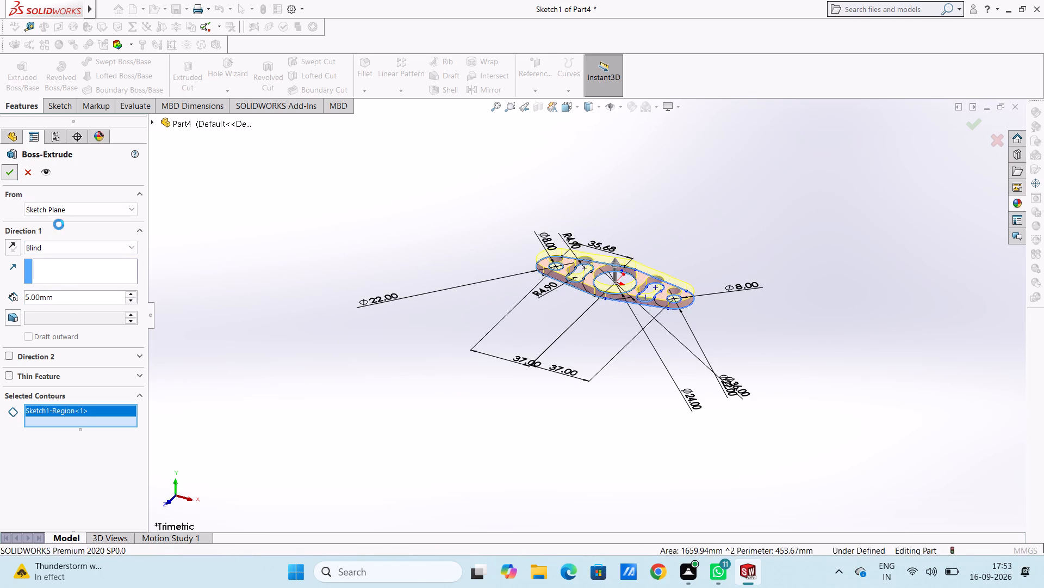
{"action": "left_click", "coordinate": [322, 272]}
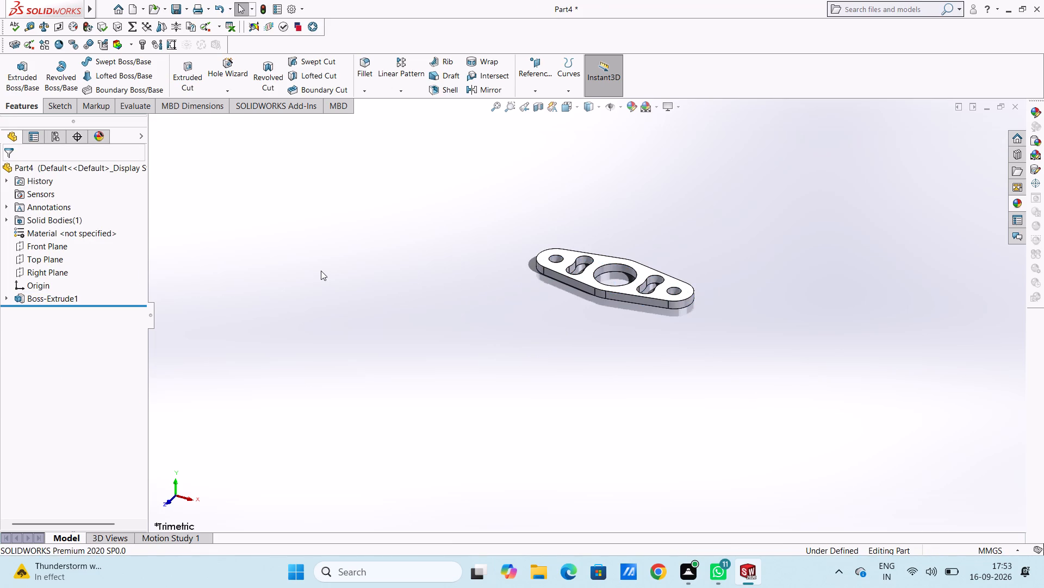
Start a sketch on the plate's top face and draw a 40 mm radius circle centred on the left side hole.
{"action": "middle_click_drag", "start_coordinate": [321, 271], "coordinate": [293, 433]}
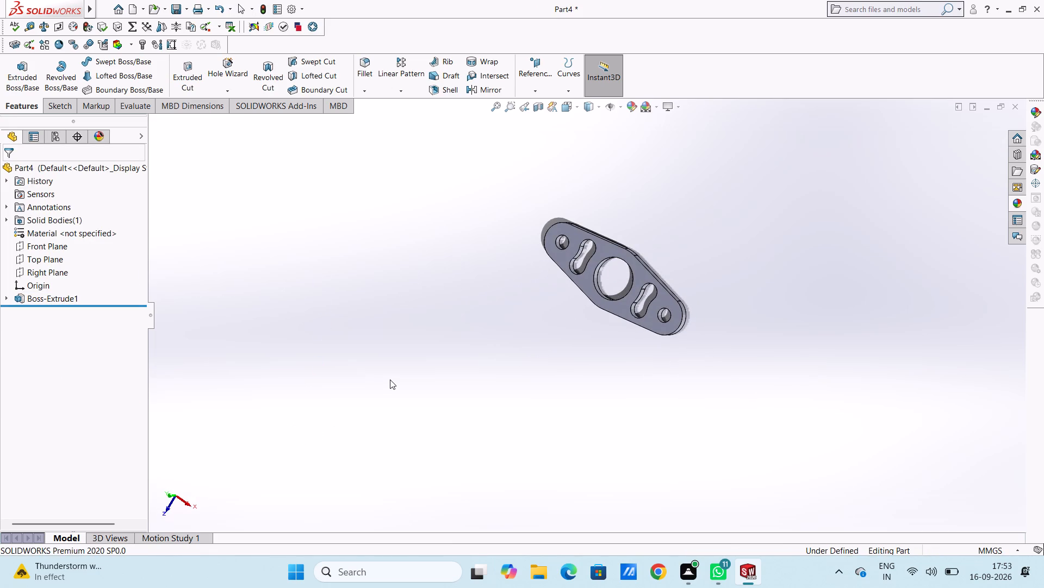
{"action": "key", "text": "ctrl+5"}
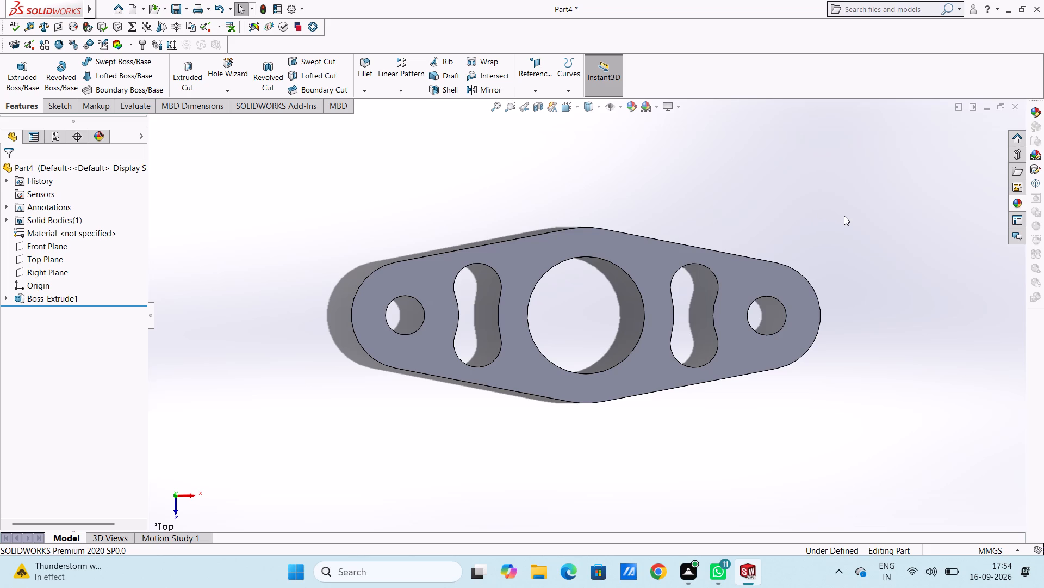
{"action": "left_click_drag", "start_coordinate": [844, 216], "coordinate": [844, 208]}
{"action": "left_click", "coordinate": [723, 191]}
{"action": "left_click", "coordinate": [422, 287]}
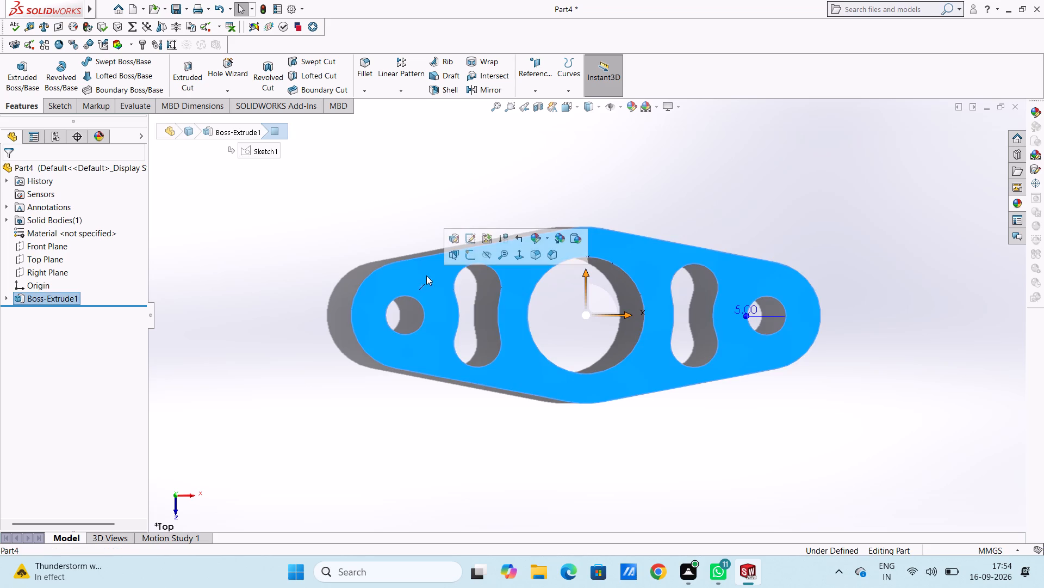
{"action": "left_click", "coordinate": [468, 256]}
{"action": "left_click", "coordinate": [387, 215]}
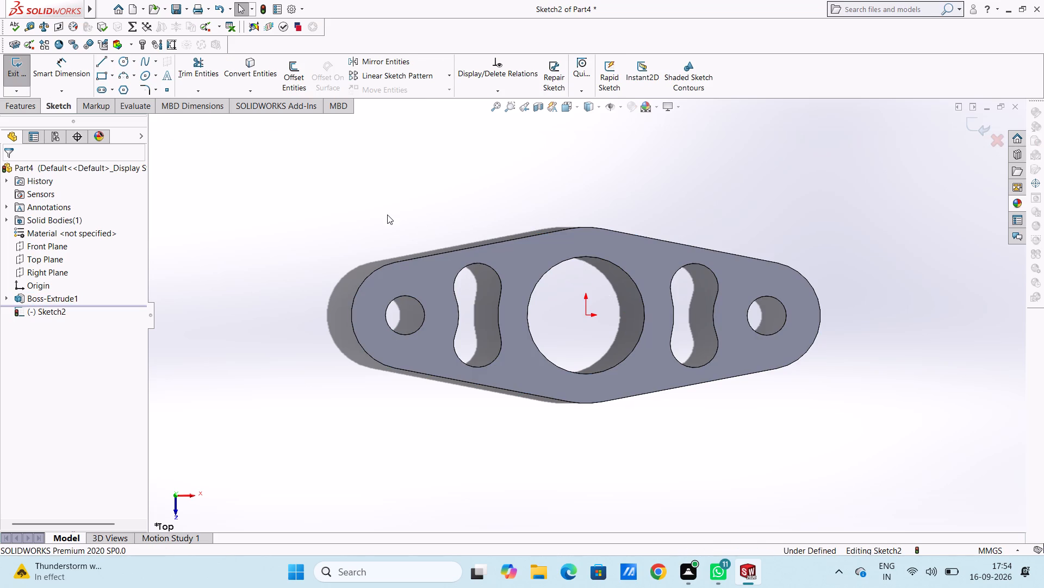
{"action": "left_click", "coordinate": [124, 65]}
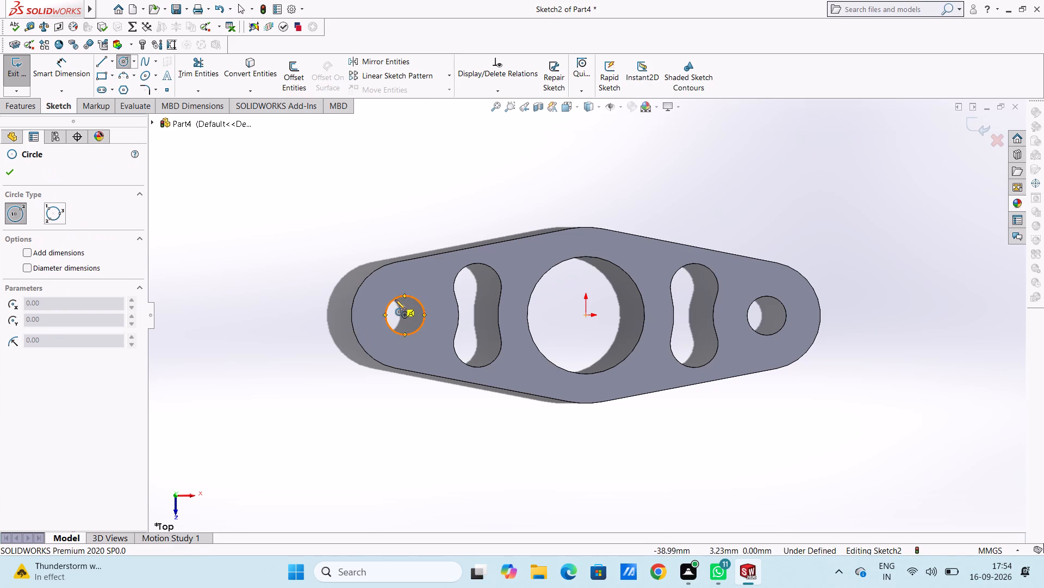
{"action": "left_click", "coordinate": [405, 315]}
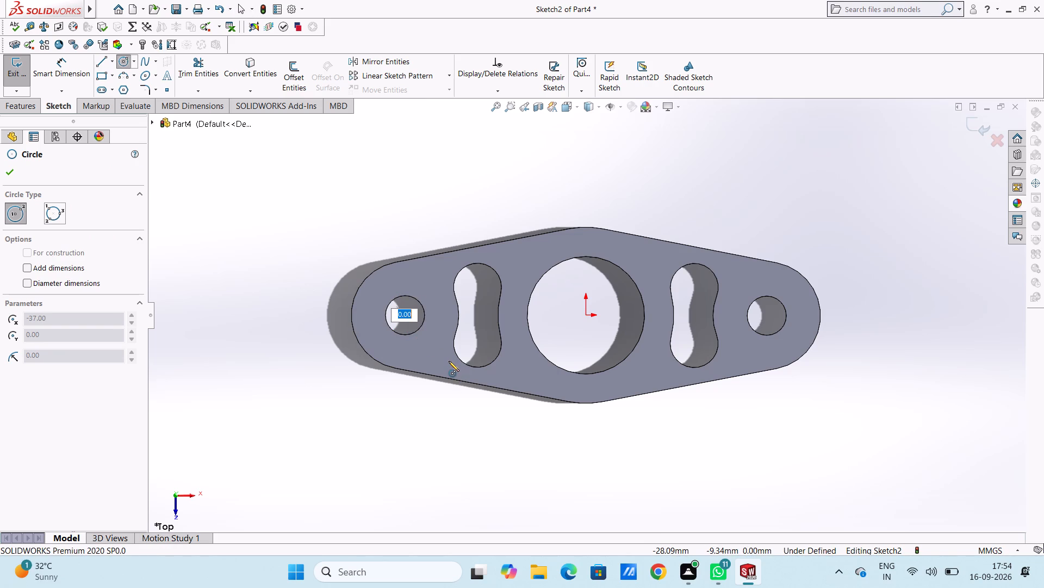
{"action": "type", "text": "40"}
{"action": "key", "text": "Return"}
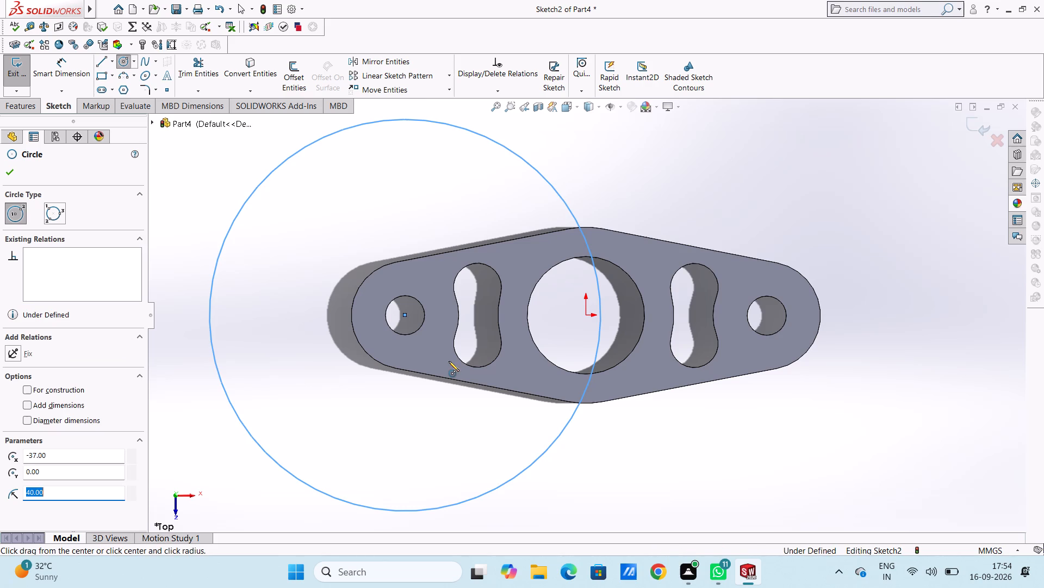
Dimension the new circle around the left side hole to a diameter of 40 mm.
{"action": "scroll", "coordinate": [449, 362], "scroll_direction": "up", "scroll_amount": 4}
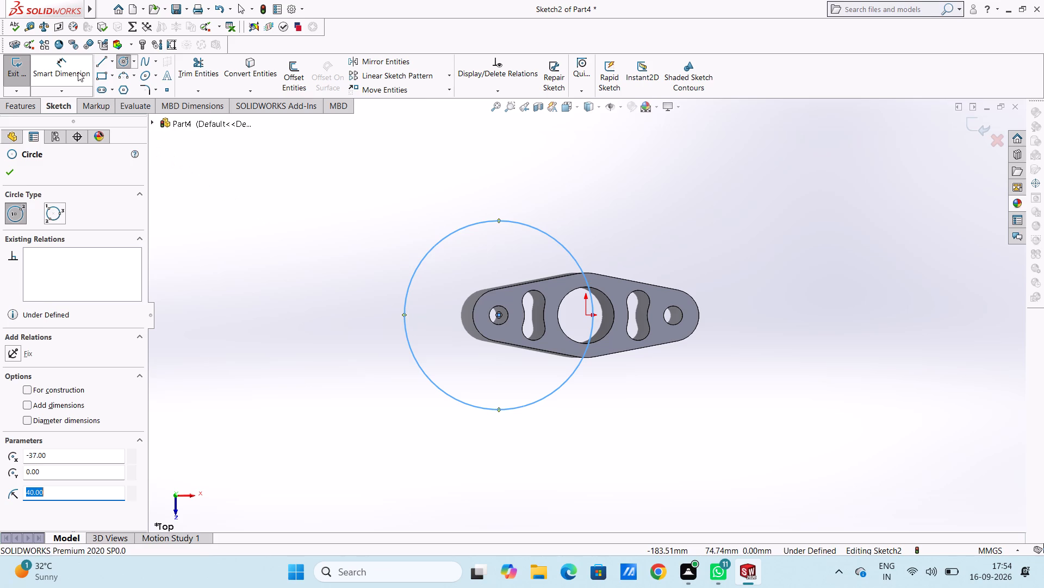
{"action": "left_click", "coordinate": [78, 72]}
{"action": "left_click", "coordinate": [409, 278]}
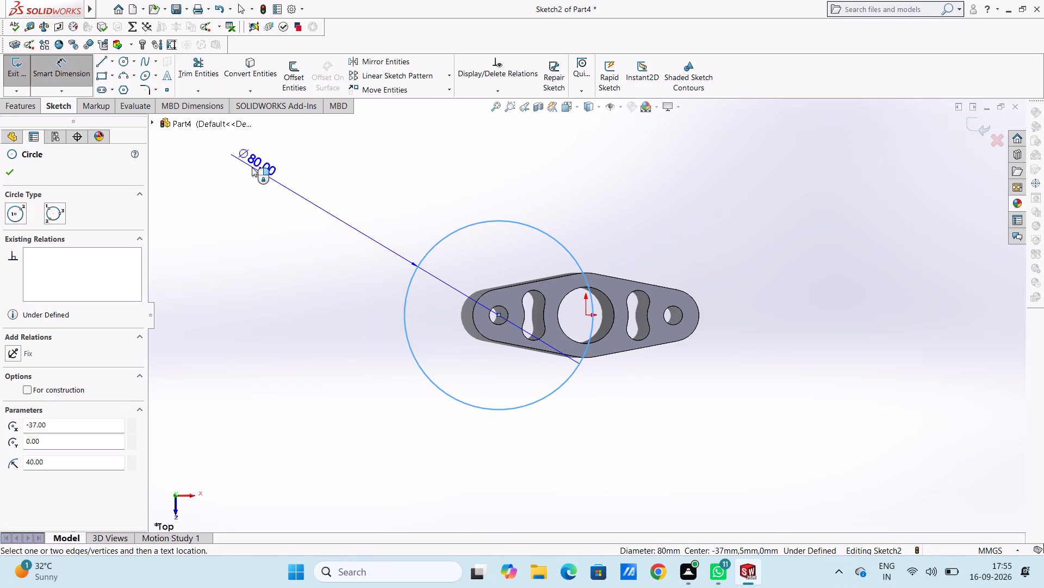
{"action": "left_click", "coordinate": [252, 167]}
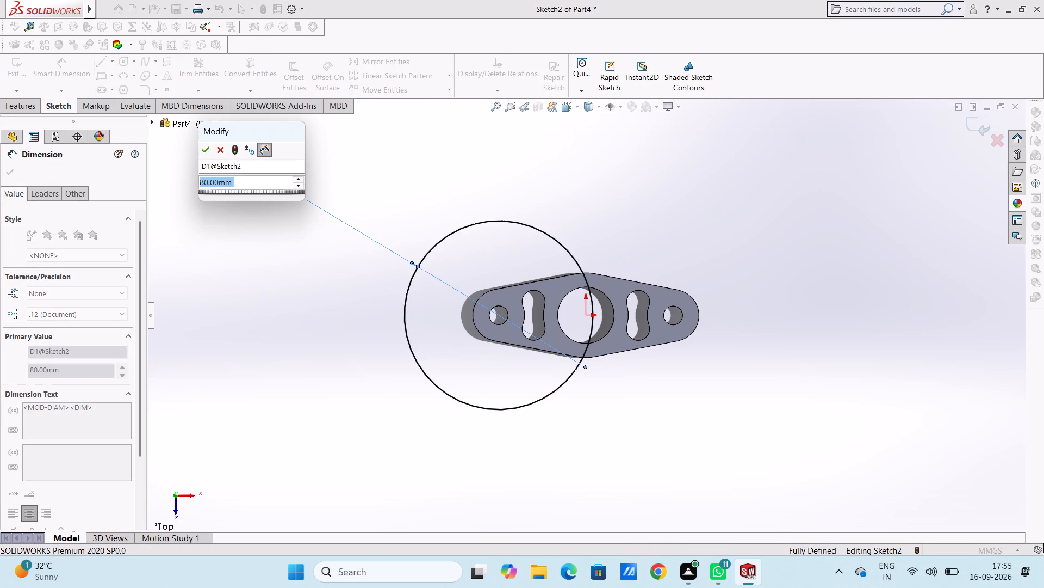
{"action": "type", "text": "40"}
{"action": "key", "text": "Return"}
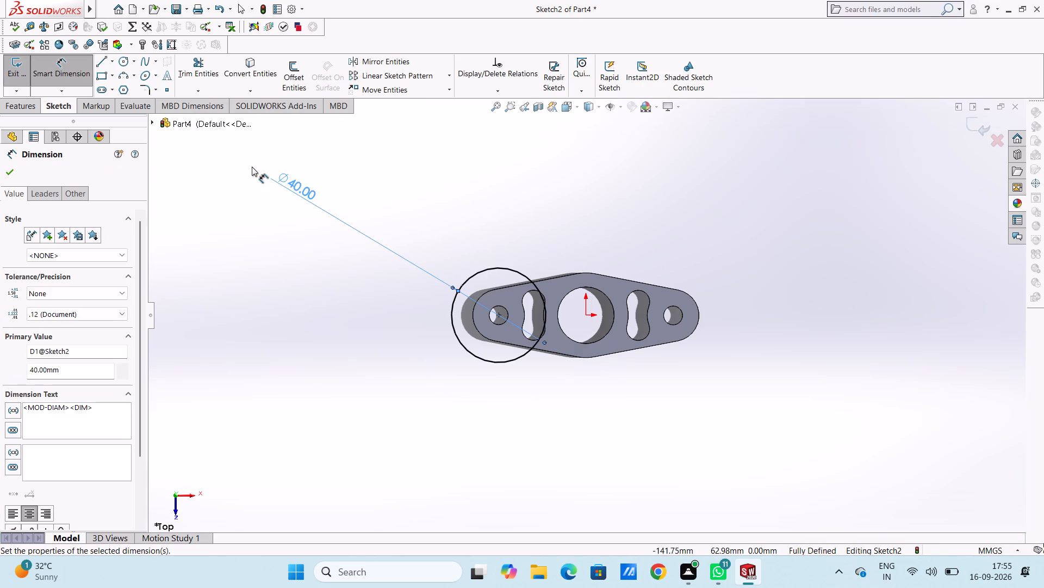
{"action": "left_click", "coordinate": [381, 193]}
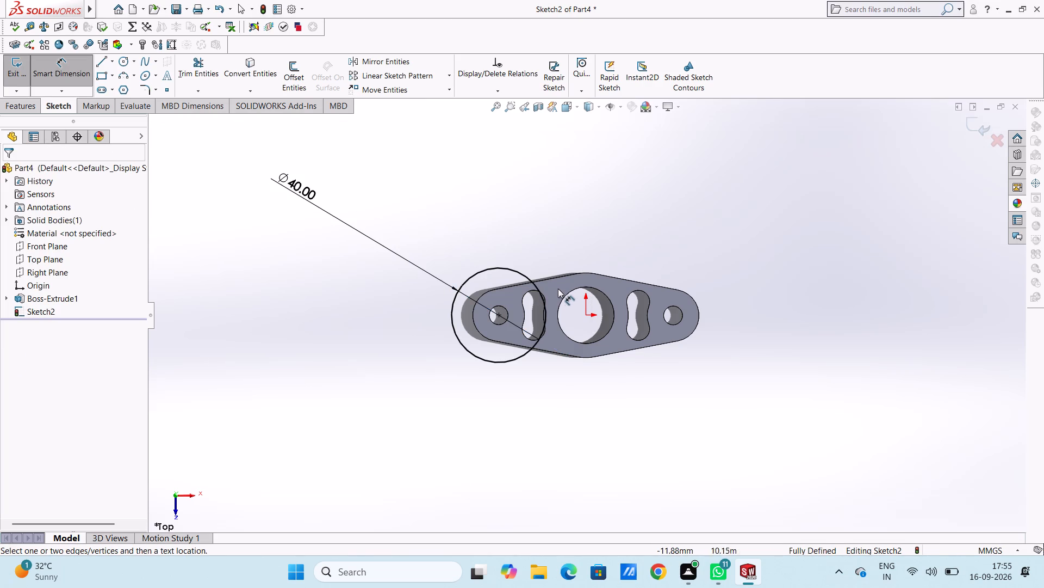
Draw two more circles centred on the left side hole, with radii of 15 mm and 12 mm.
{"action": "scroll", "coordinate": [558, 286], "scroll_direction": "down", "scroll_amount": 4}
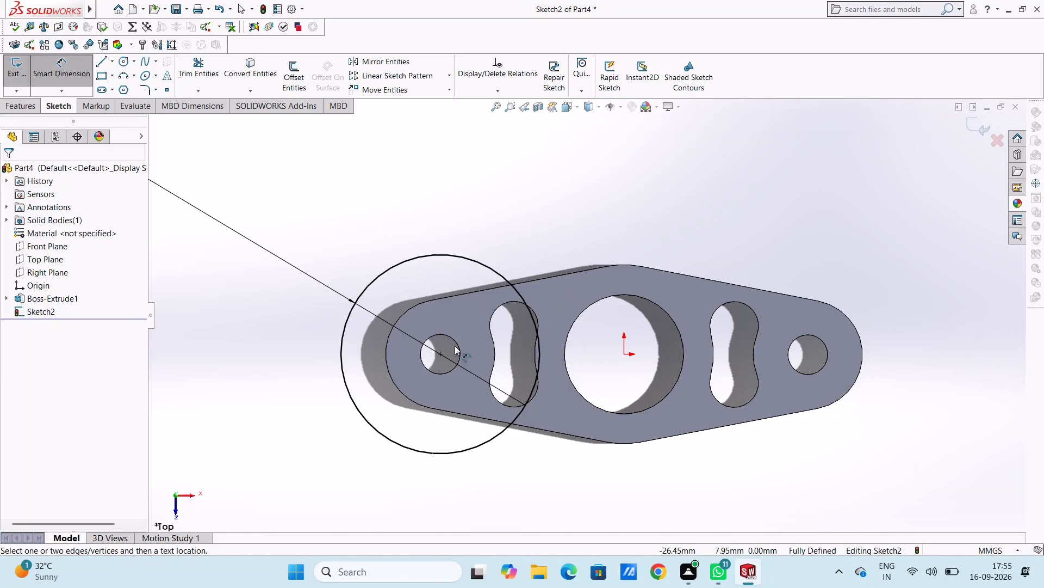
{"action": "left_click", "coordinate": [127, 64]}
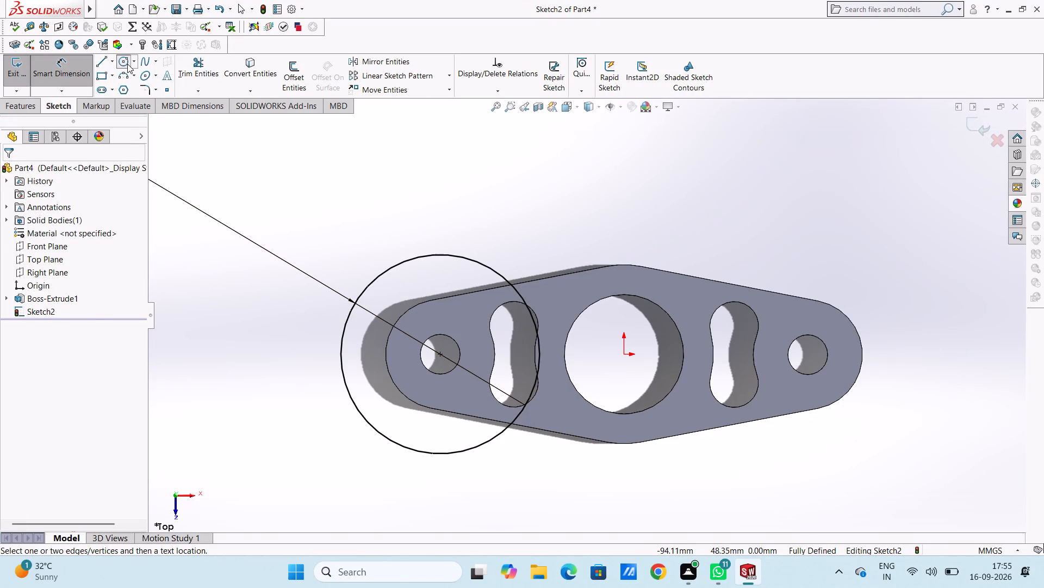
{"action": "left_click", "coordinate": [440, 353]}
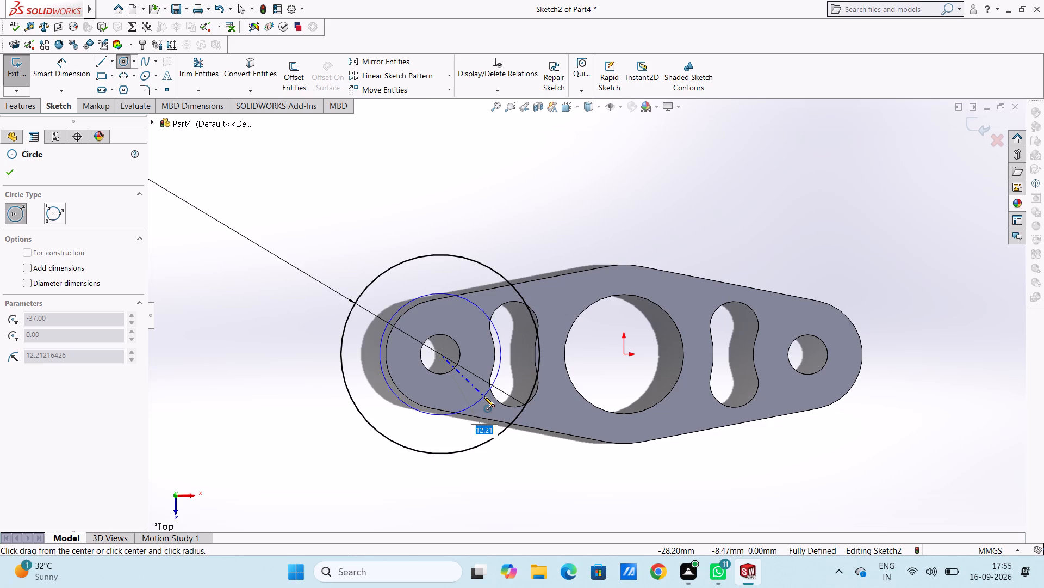
{"action": "type", "text": "15"}
{"action": "key", "text": "Return"}
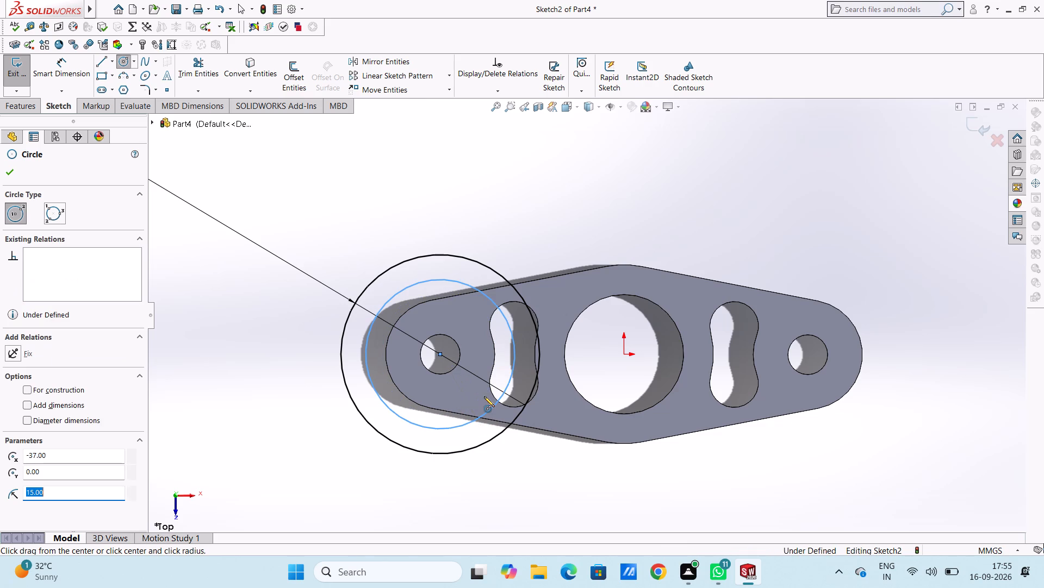
{"action": "left_click", "coordinate": [440, 356]}
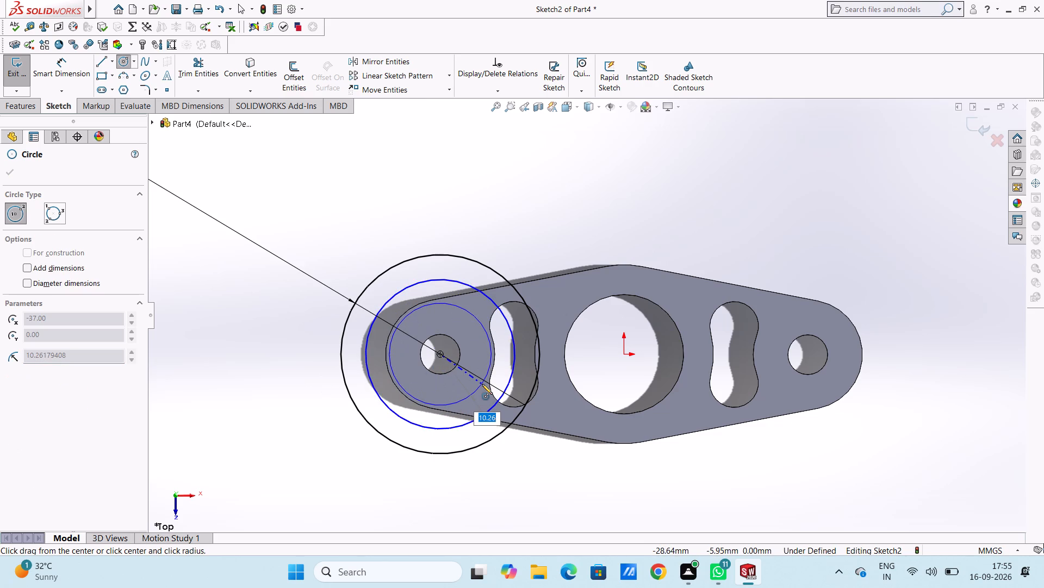
{"action": "type", "text": "12"}
{"action": "key", "text": "Return"}
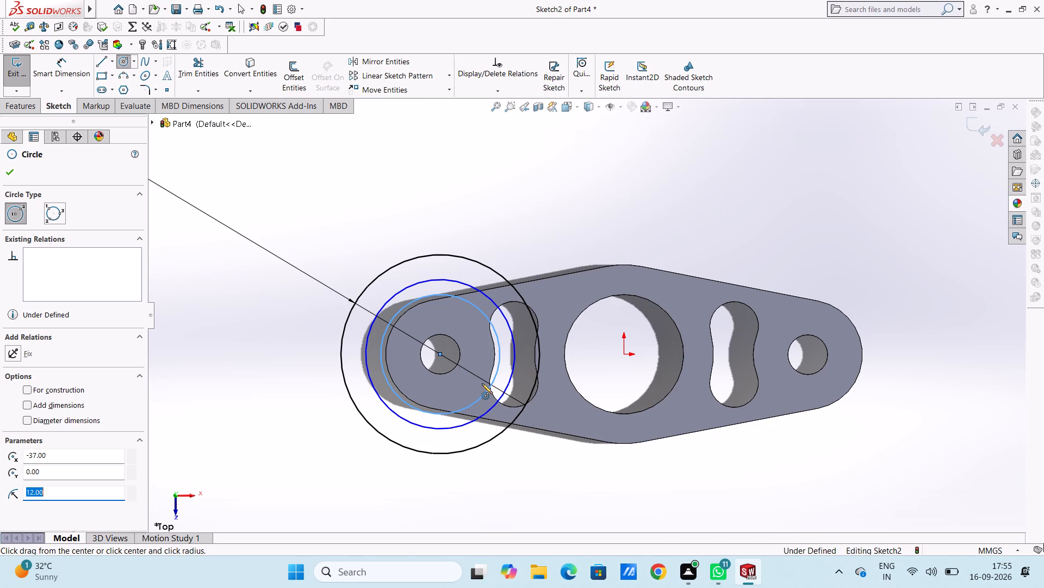
{"action": "key", "text": "Escape"}
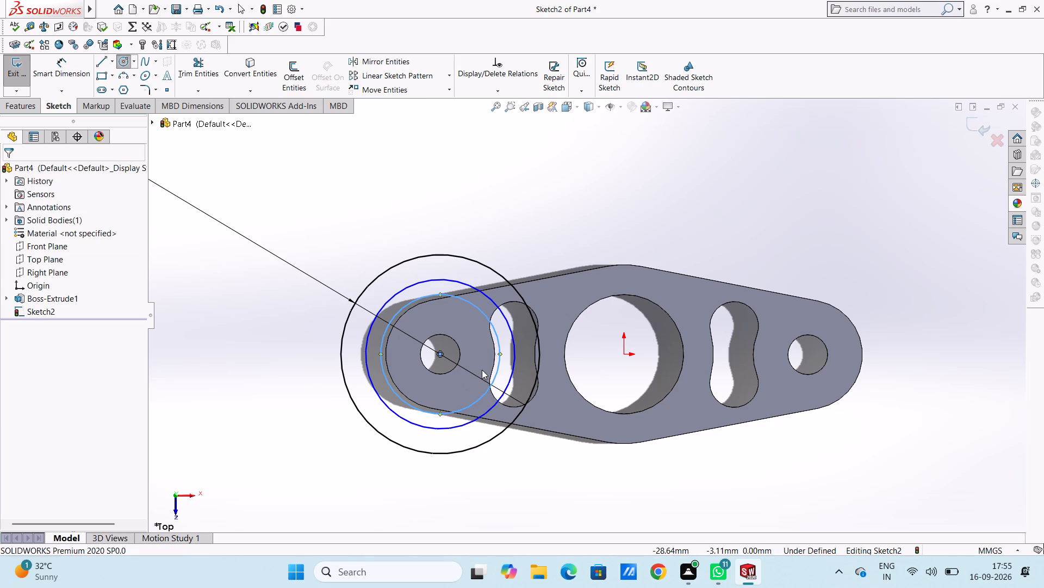
{"action": "key", "text": "Escape"}
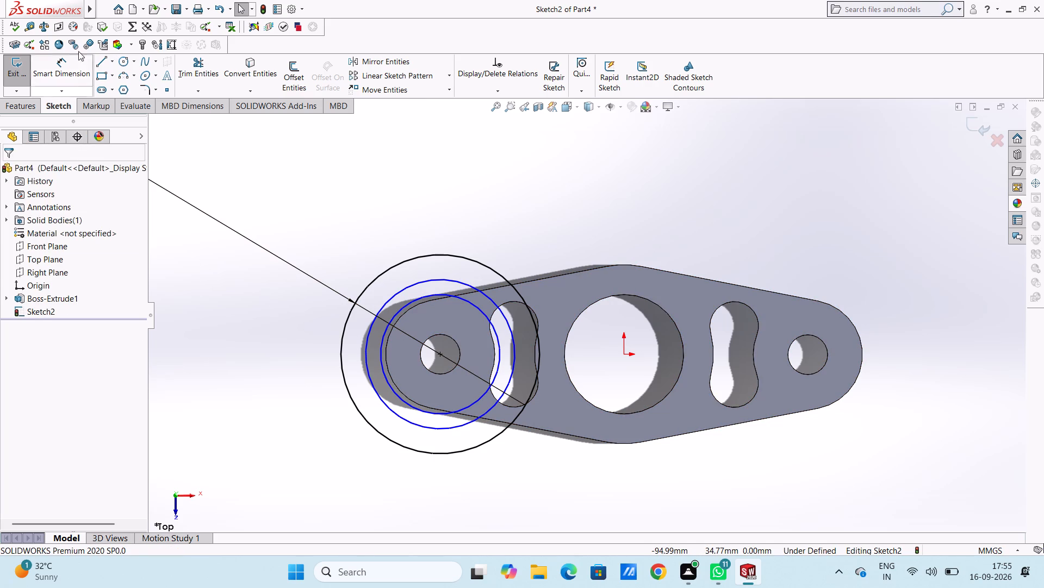
Add diameter dimensions of 30 mm and 24 mm to the two inner circles around the left side hole.
{"action": "left_click", "coordinate": [59, 62]}
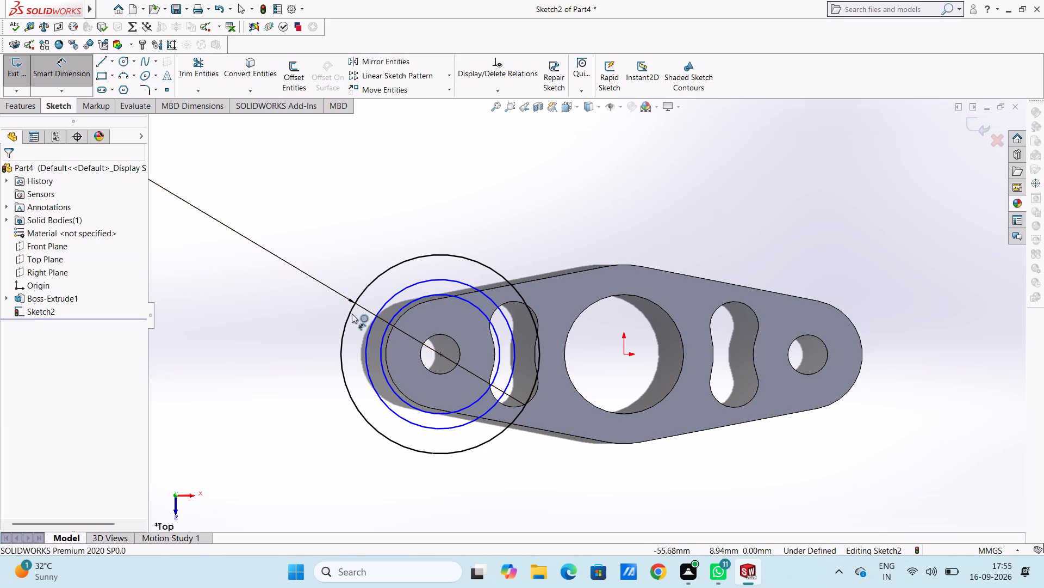
{"action": "left_click", "coordinate": [370, 329]}
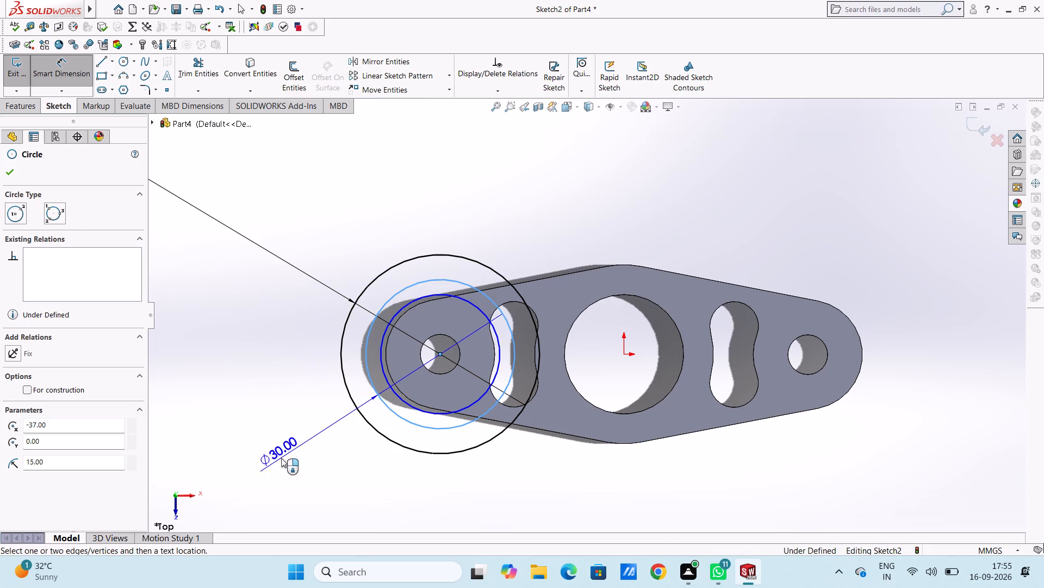
{"action": "left_click", "coordinate": [269, 475]}
{"action": "left_click", "coordinate": [221, 452]}
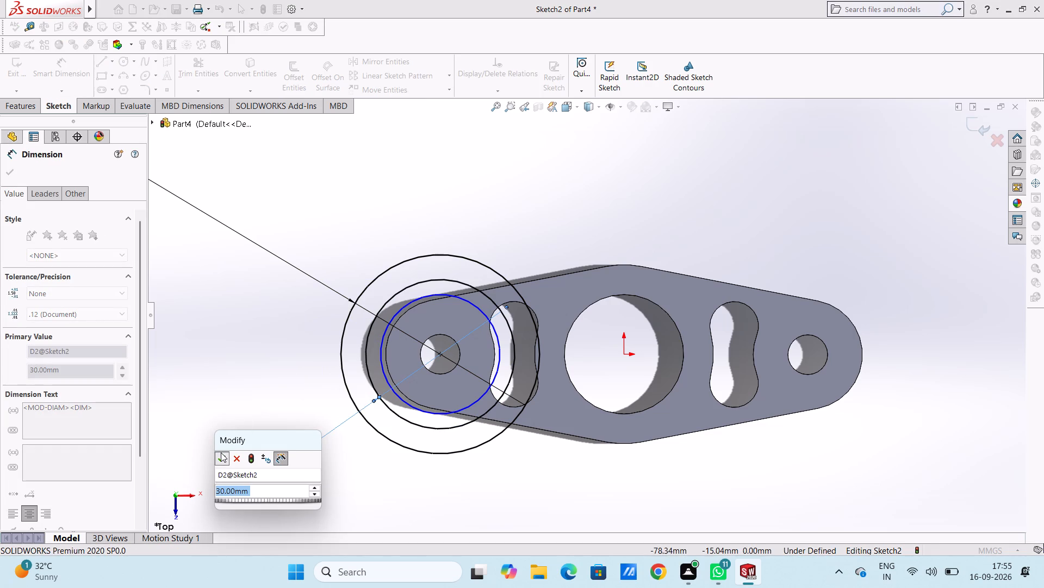
{"action": "left_click", "coordinate": [238, 377]}
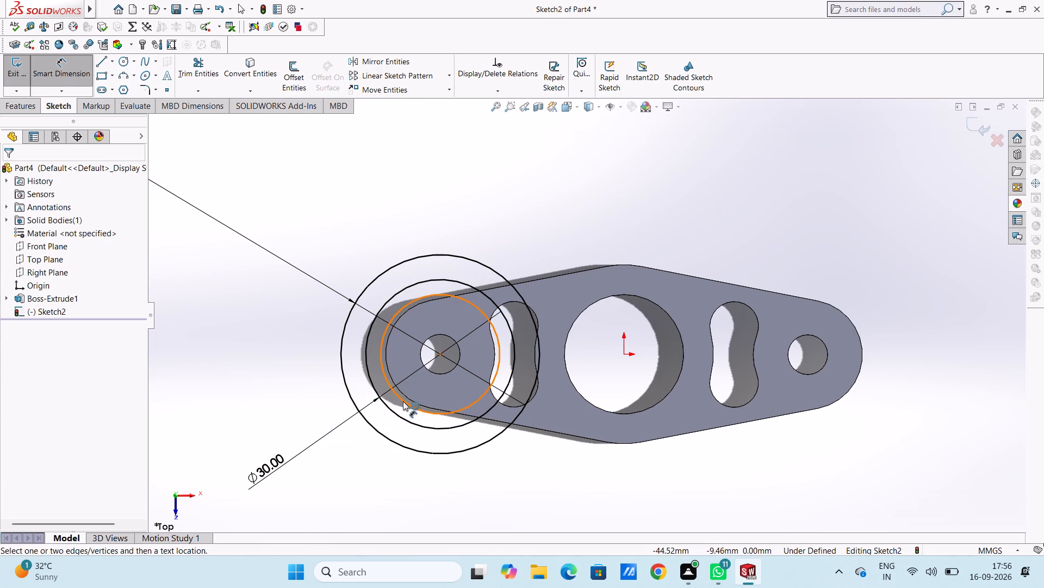
{"action": "left_click", "coordinate": [403, 401]}
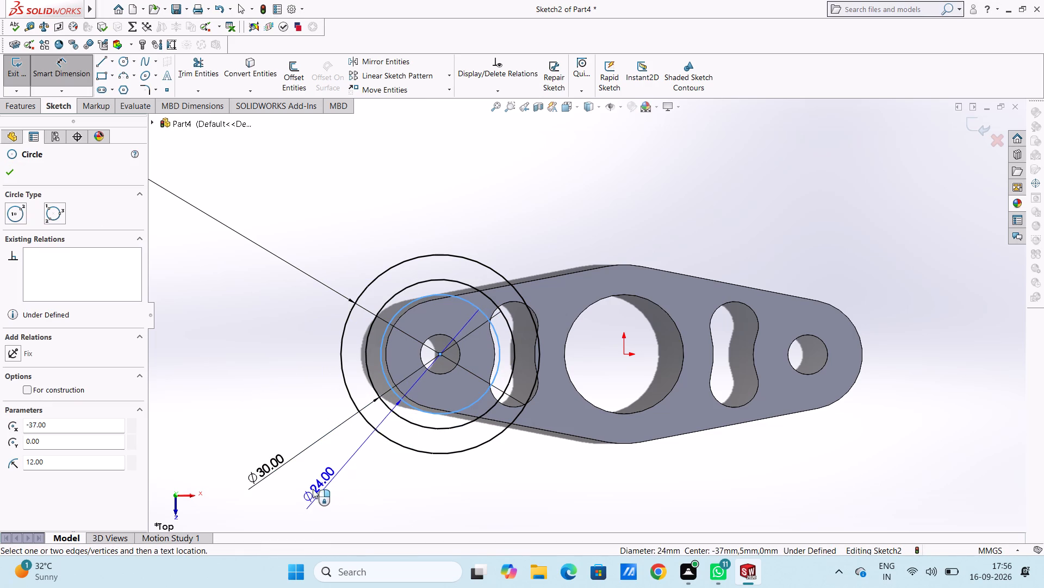
{"action": "left_click", "coordinate": [268, 499]}
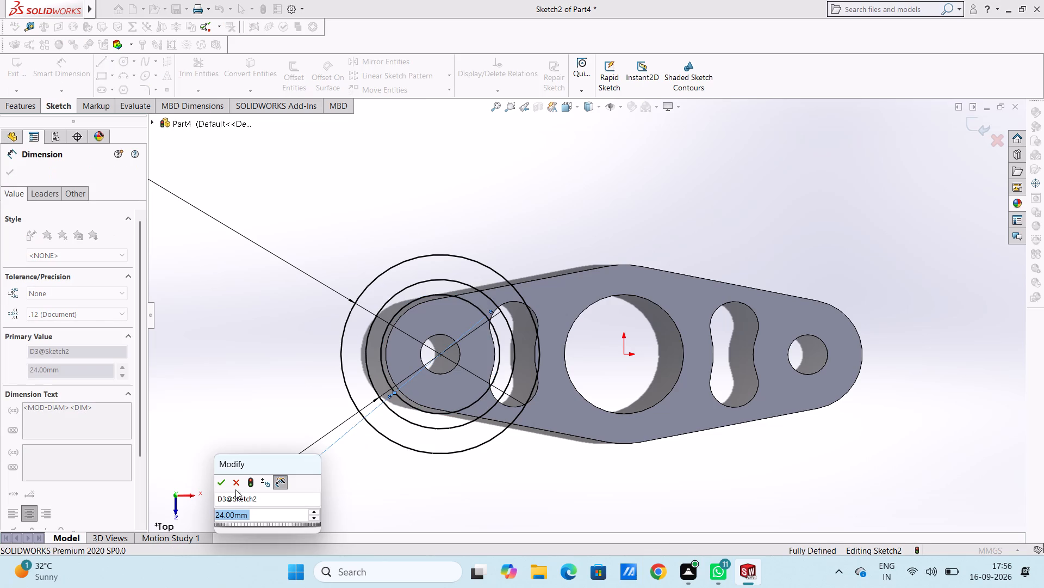
{"action": "left_click", "coordinate": [221, 483]}
{"action": "left_click", "coordinate": [246, 372]}
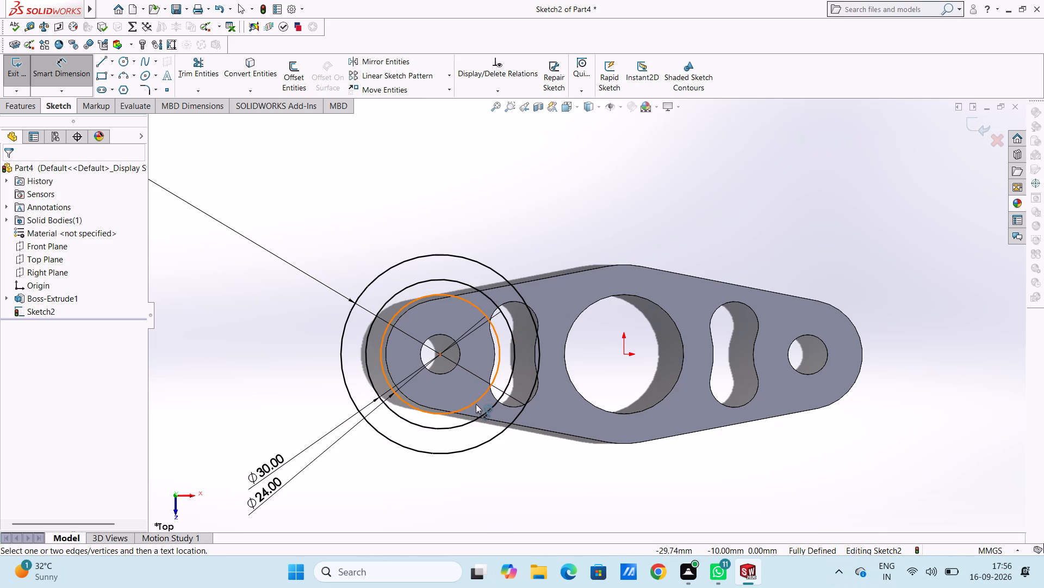
Draw a vertical line about 23 mm long from the left hole's centre up past the outermost circle.
{"action": "scroll", "coordinate": [458, 258], "scroll_direction": "down", "scroll_amount": 3}
{"action": "left_click", "coordinate": [103, 63]}
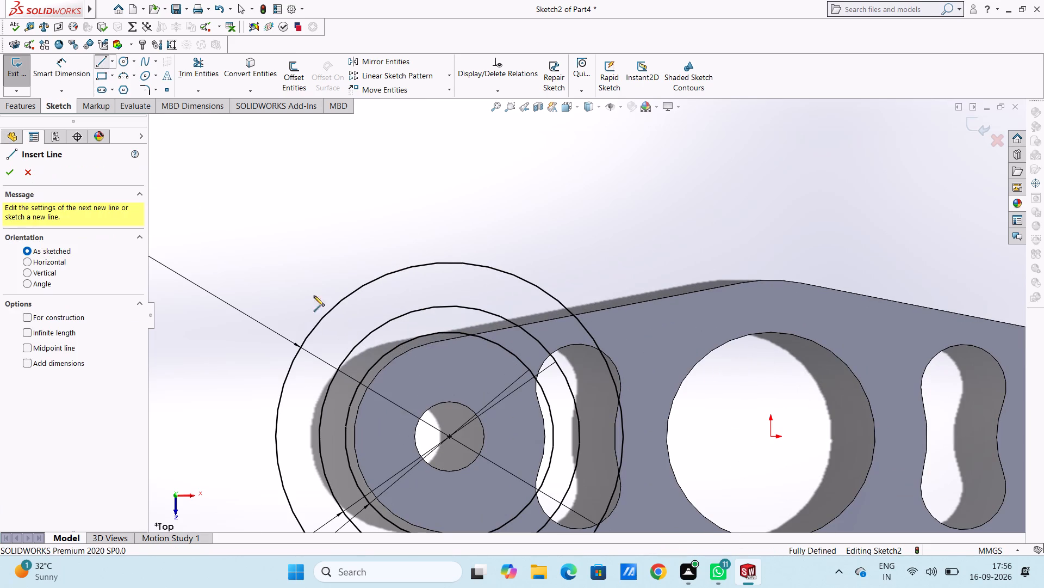
{"action": "left_click", "coordinate": [446, 436]}
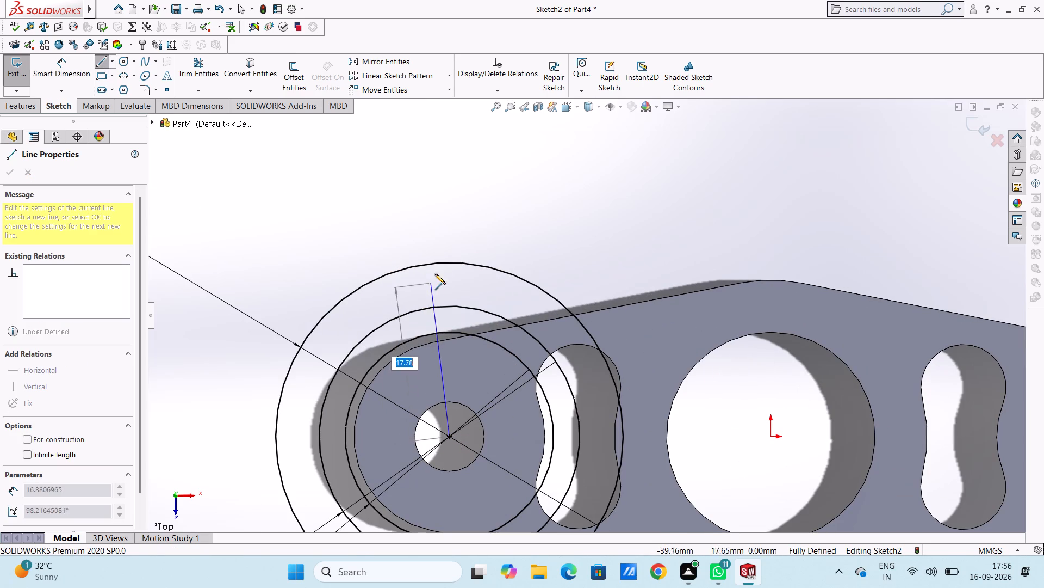
{"action": "left_click", "coordinate": [452, 238]}
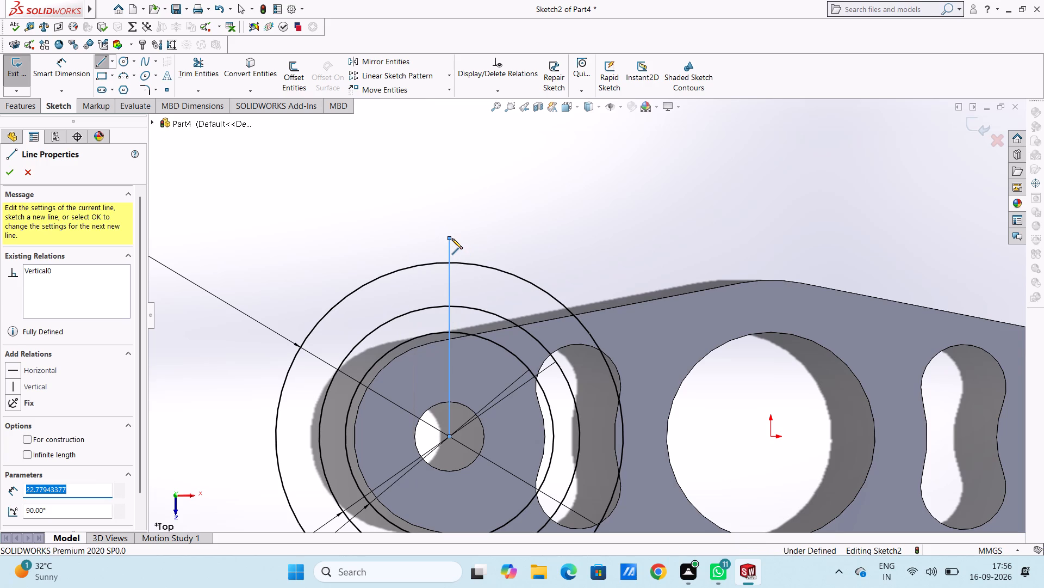
{"action": "key", "text": "Escape"}
{"action": "key", "text": "Escape"}
Offset the vertical line above the left hole by 1 mm in both directions.
{"action": "scroll", "coordinate": [456, 280], "scroll_direction": "down", "scroll_amount": 1}
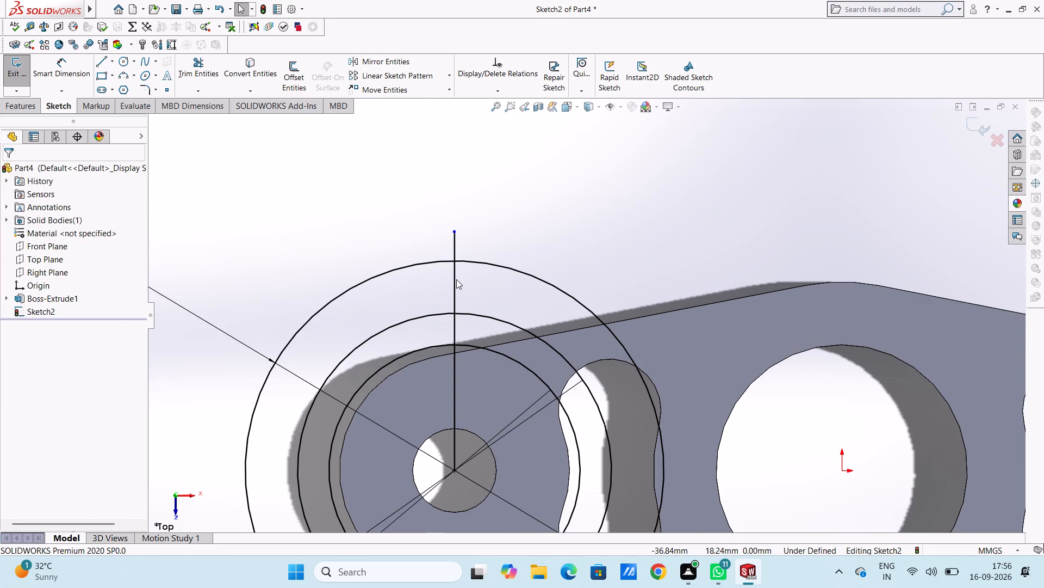
{"action": "scroll", "coordinate": [456, 279], "scroll_direction": "up", "scroll_amount": 3}
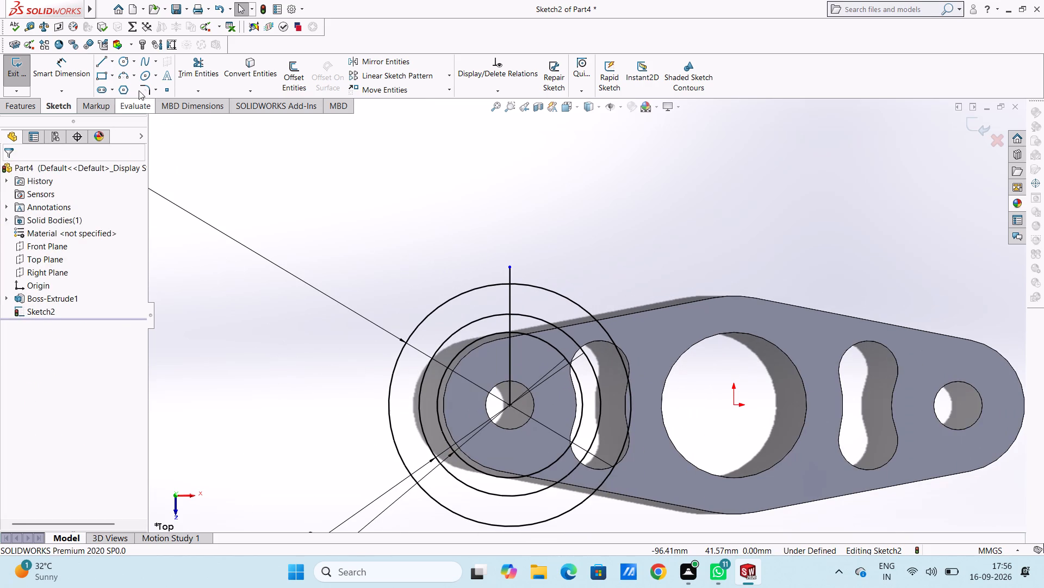
{"action": "left_click", "coordinate": [285, 60]}
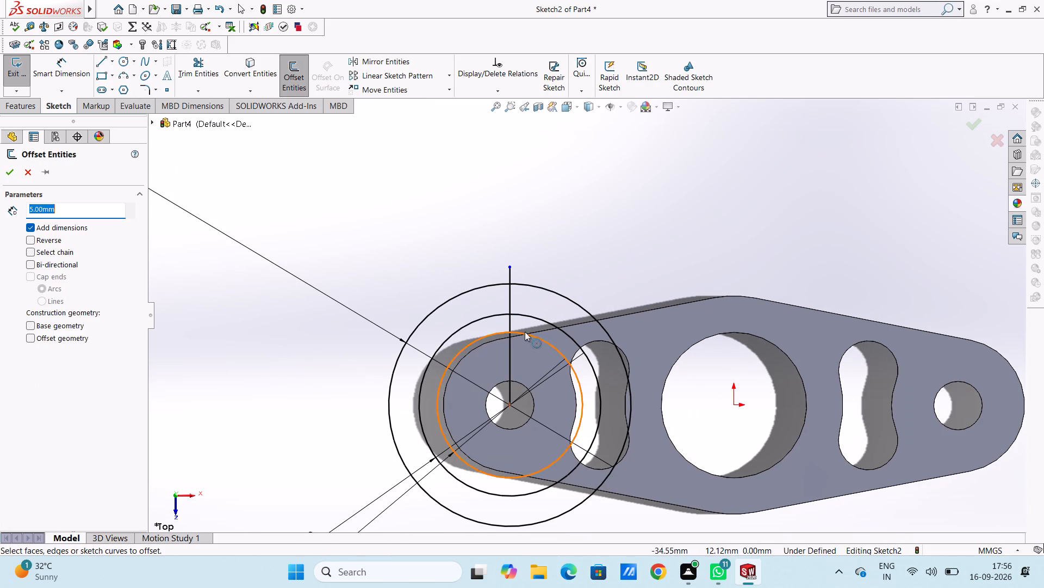
{"action": "scroll", "coordinate": [525, 332], "scroll_direction": "down", "scroll_amount": 2}
{"action": "left_click", "coordinate": [509, 278]}
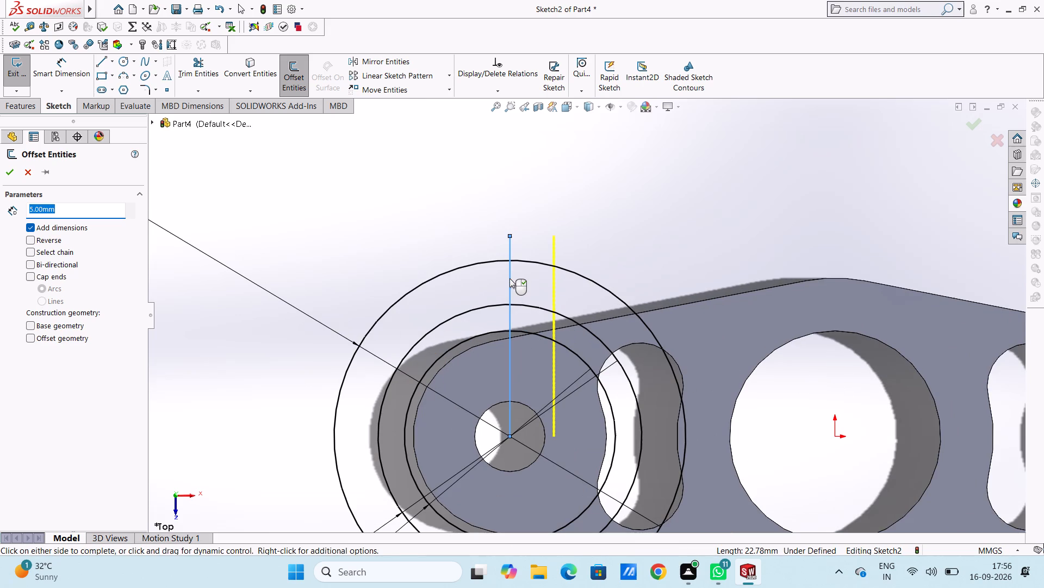
{"action": "key", "text": "1"}
{"action": "key", "text": "Return"}
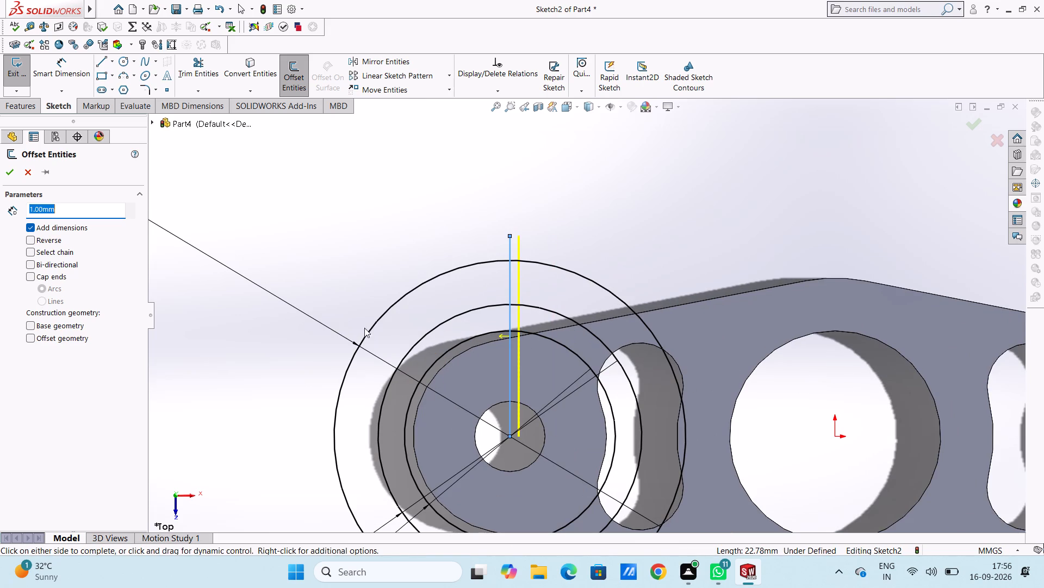
{"action": "left_click", "coordinate": [29, 264]}
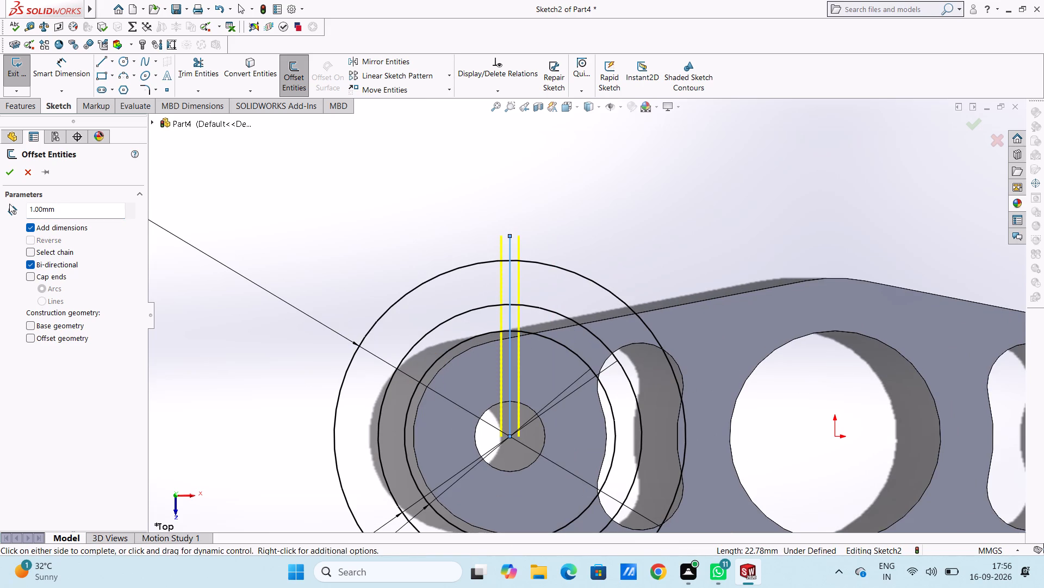
{"action": "left_click", "coordinate": [8, 171]}
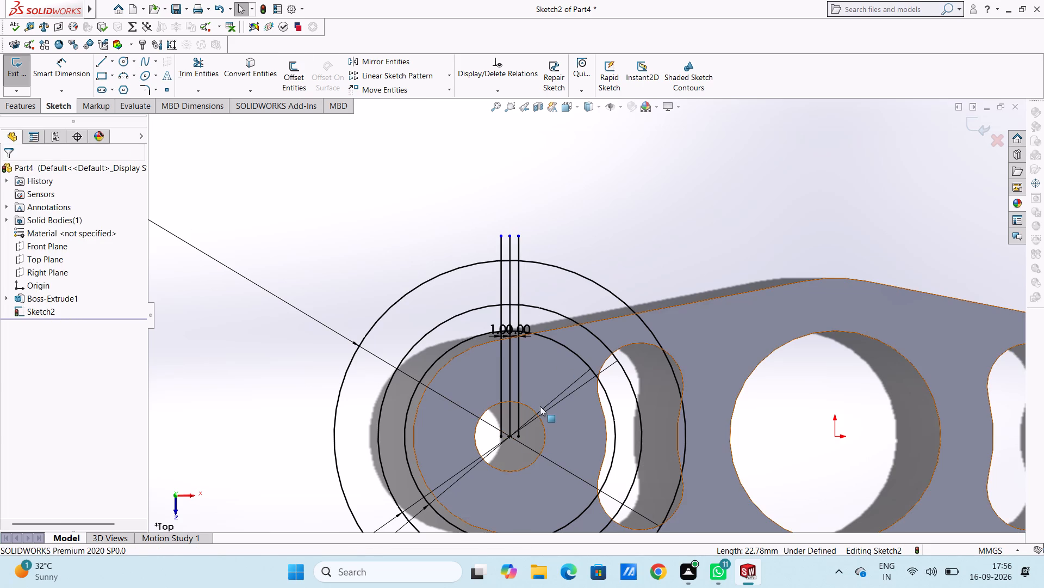
Trim the ends of the three vertical lines that extend beyond the 40 mm outer circle.
{"action": "scroll", "coordinate": [540, 406], "scroll_direction": "down", "scroll_amount": 3}
{"action": "scroll", "coordinate": [539, 406], "scroll_direction": "up", "scroll_amount": 3}
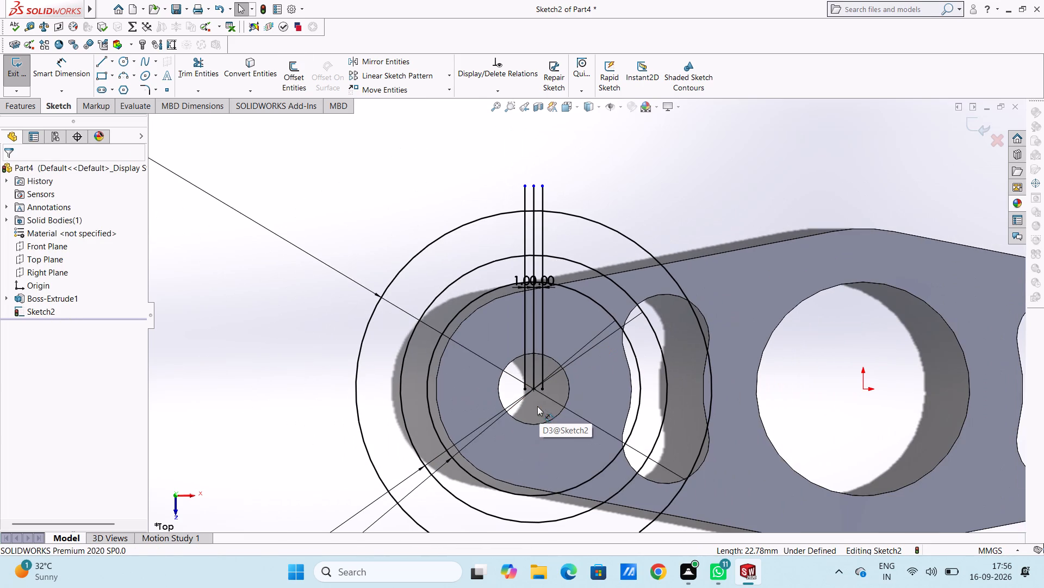
{"action": "left_click", "coordinate": [200, 72]}
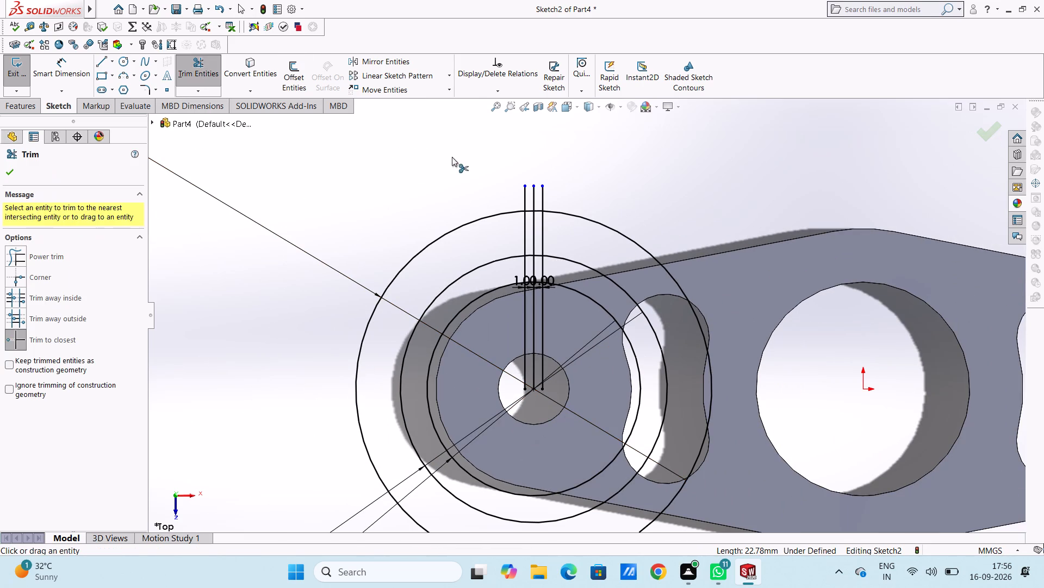
{"action": "left_click", "coordinate": [524, 194]}
{"action": "left_click", "coordinate": [533, 193]}
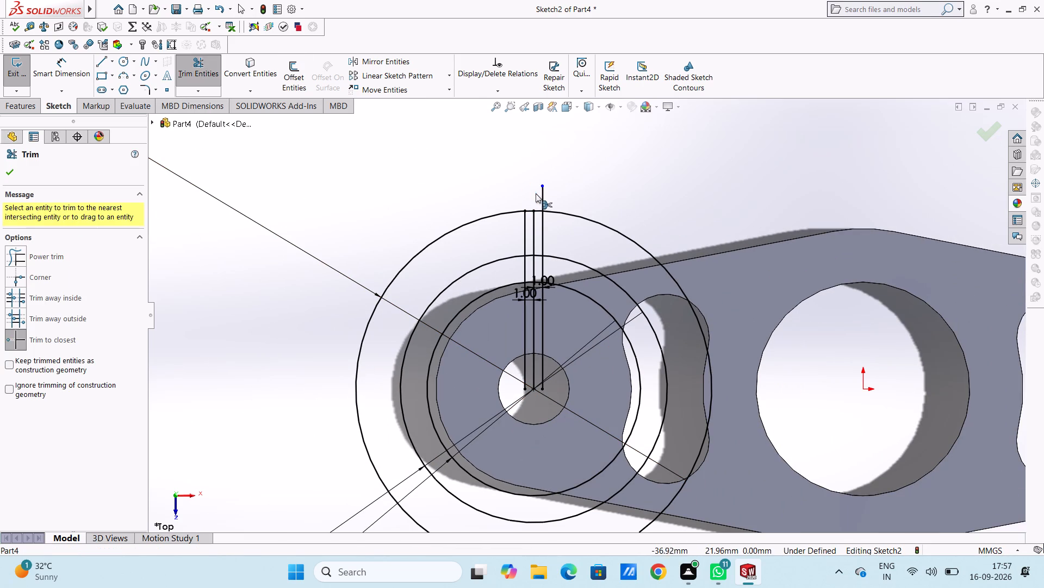
{"action": "left_click", "coordinate": [543, 193]}
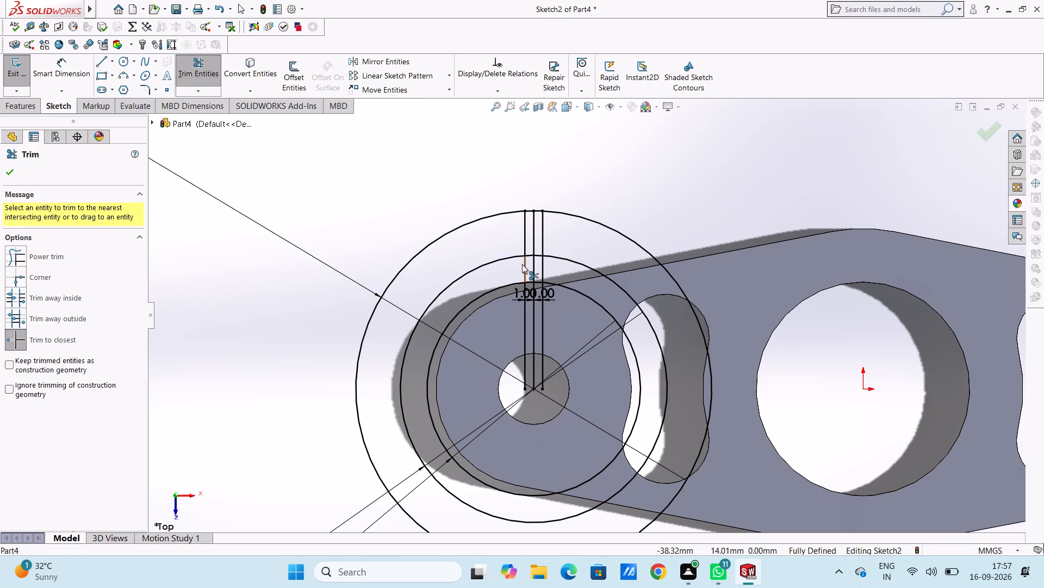
Trim away the whole centre line and the parts of both offset lines inside the 30 mm circle.
{"action": "left_click", "coordinate": [522, 264]}
{"action": "left_click", "coordinate": [524, 289]}
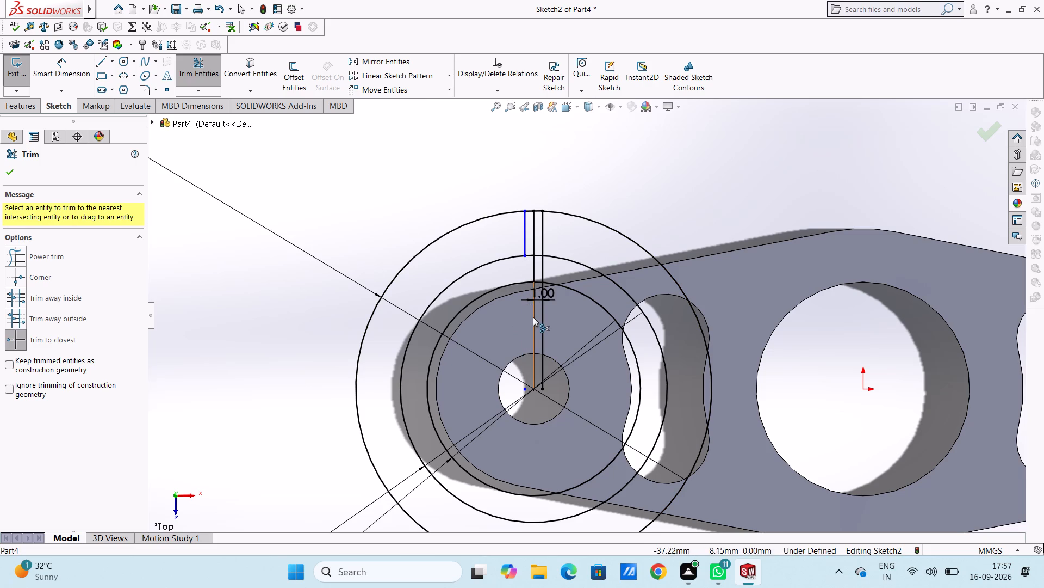
{"action": "left_click", "coordinate": [533, 317]}
{"action": "left_click", "coordinate": [542, 320]}
{"action": "scroll", "coordinate": [546, 265], "scroll_direction": "down", "scroll_amount": 1}
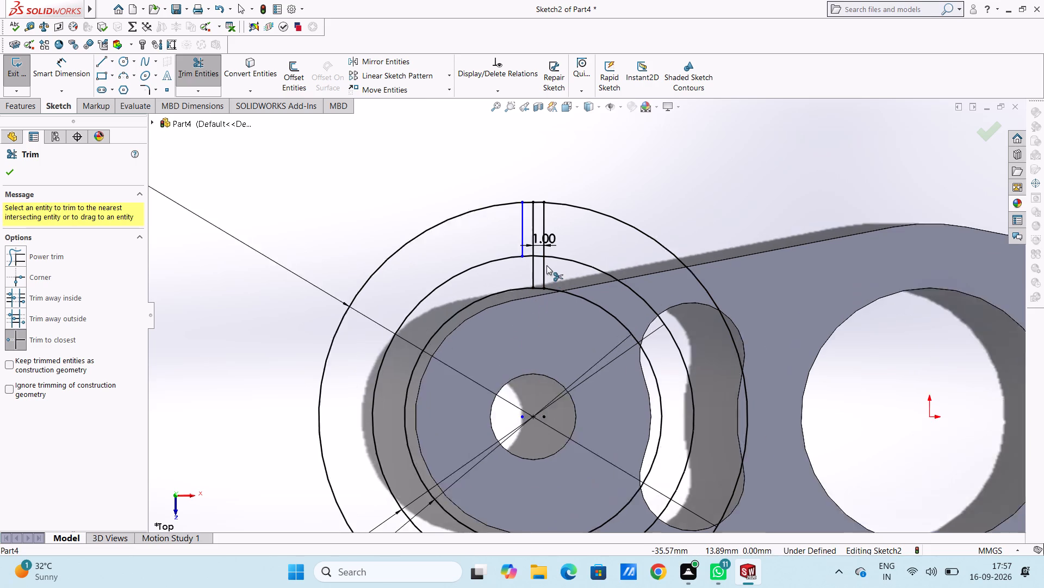
{"action": "scroll", "coordinate": [546, 265], "scroll_direction": "down", "scroll_amount": 2}
{"action": "left_click", "coordinate": [529, 277]}
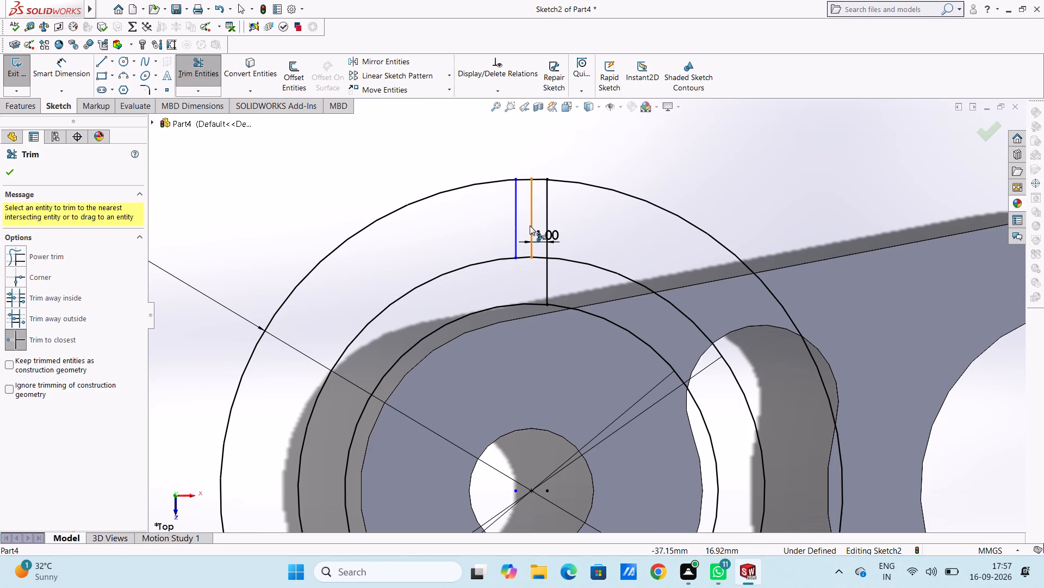
{"action": "left_click", "coordinate": [530, 225]}
{"action": "left_click", "coordinate": [548, 274]}
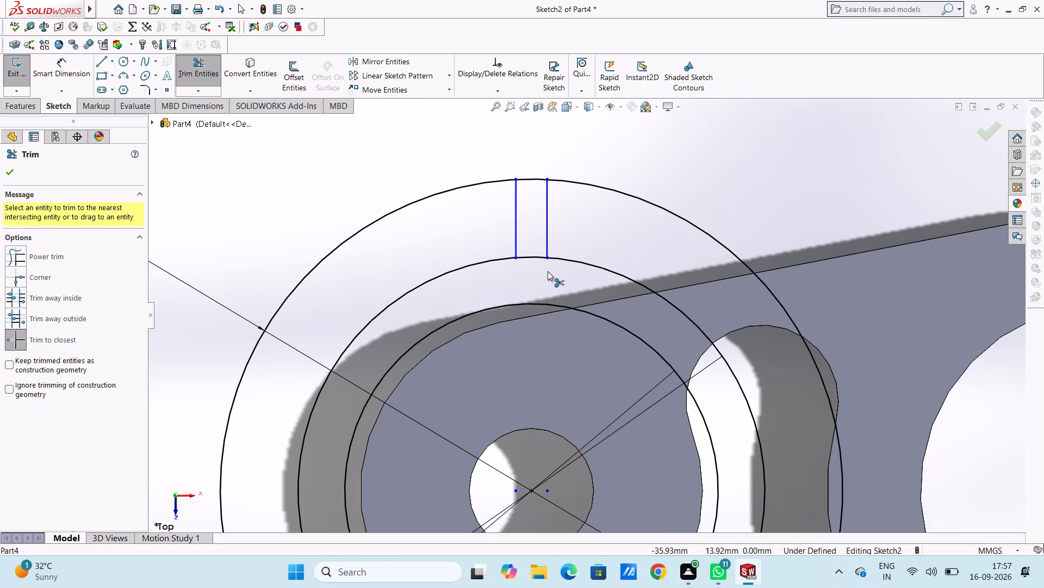
{"action": "key", "text": "Escape"}
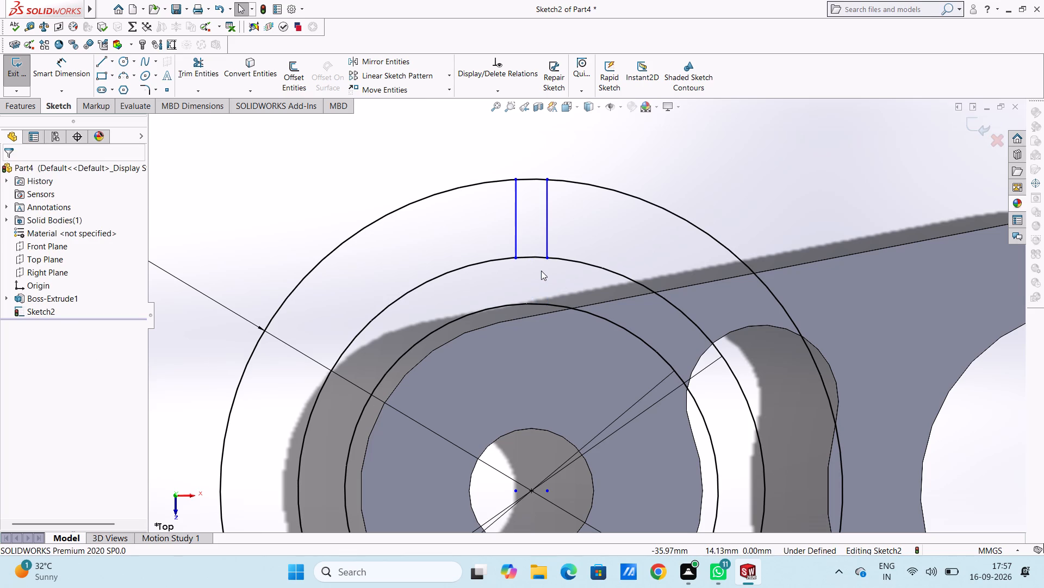
Draw two outward-bulging 10 mm radius arcs from the offset lines' top ends down to the 30 mm circle, one on each side.
{"action": "left_click", "coordinate": [121, 77]}
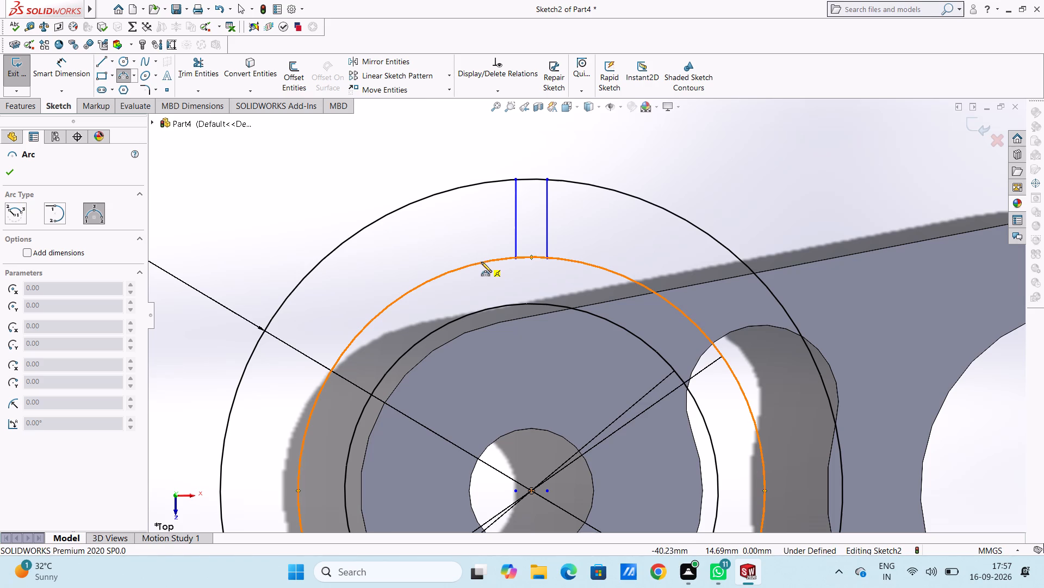
{"action": "left_click", "coordinate": [481, 262]}
{"action": "left_click", "coordinate": [513, 180]}
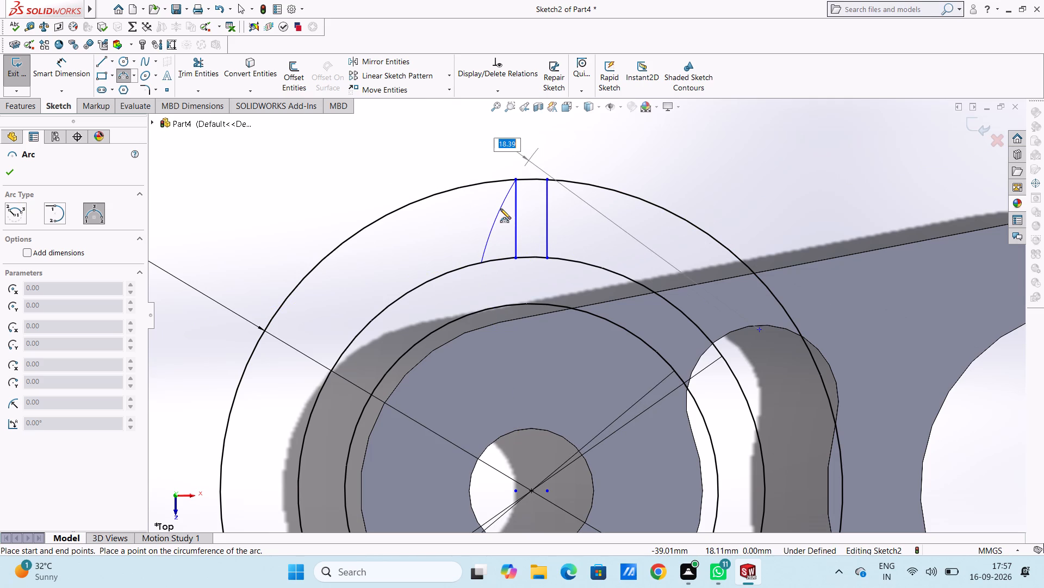
{"action": "type", "text": "10"}
{"action": "key", "text": "Return"}
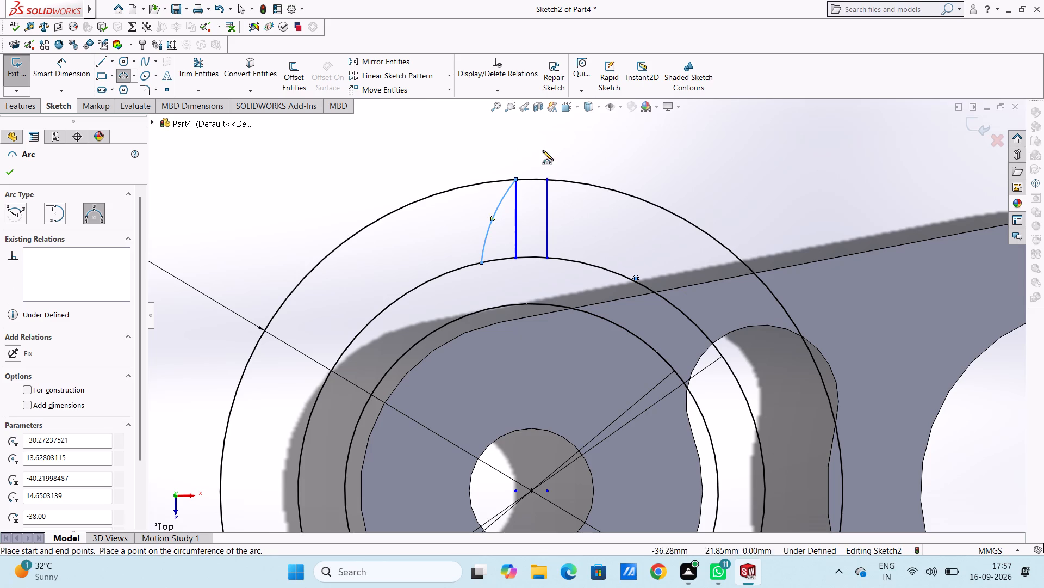
{"action": "left_click", "coordinate": [548, 180]}
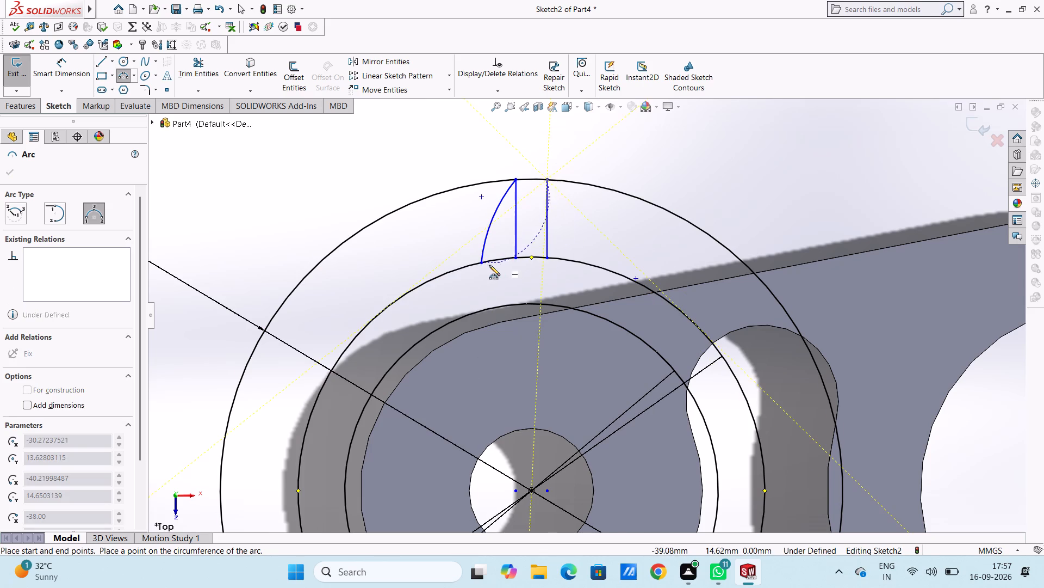
{"action": "left_click", "coordinate": [573, 262]}
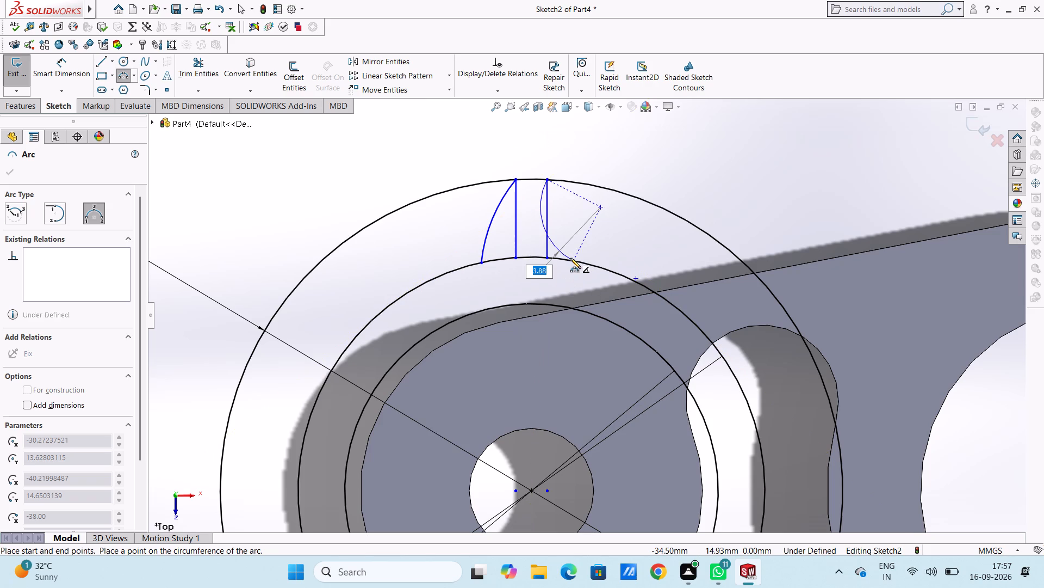
{"action": "type", "text": "10"}
{"action": "key", "text": "Return"}
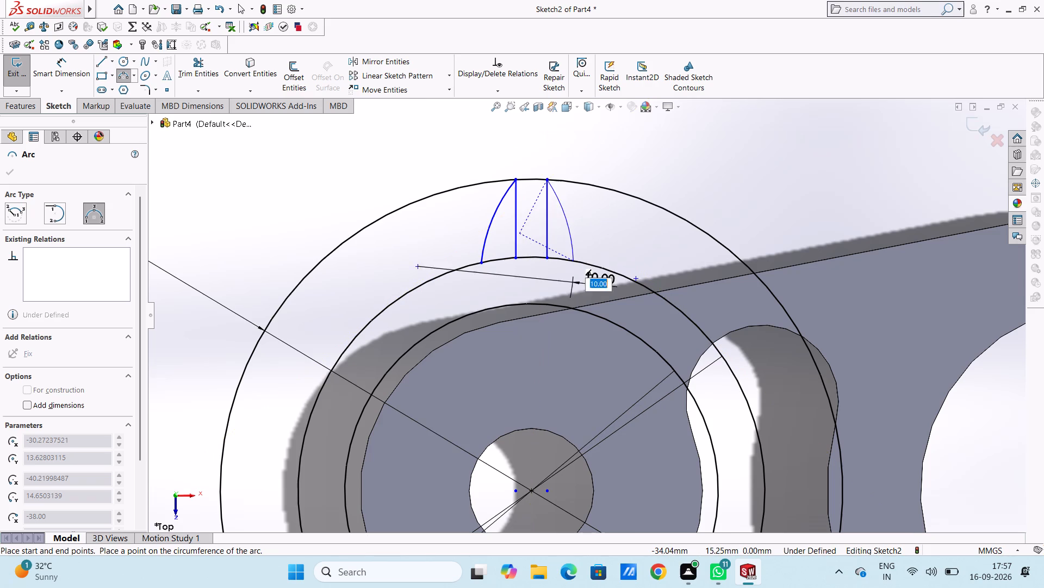
{"action": "key", "text": "Escape"}
{"action": "key", "text": "Escape"}
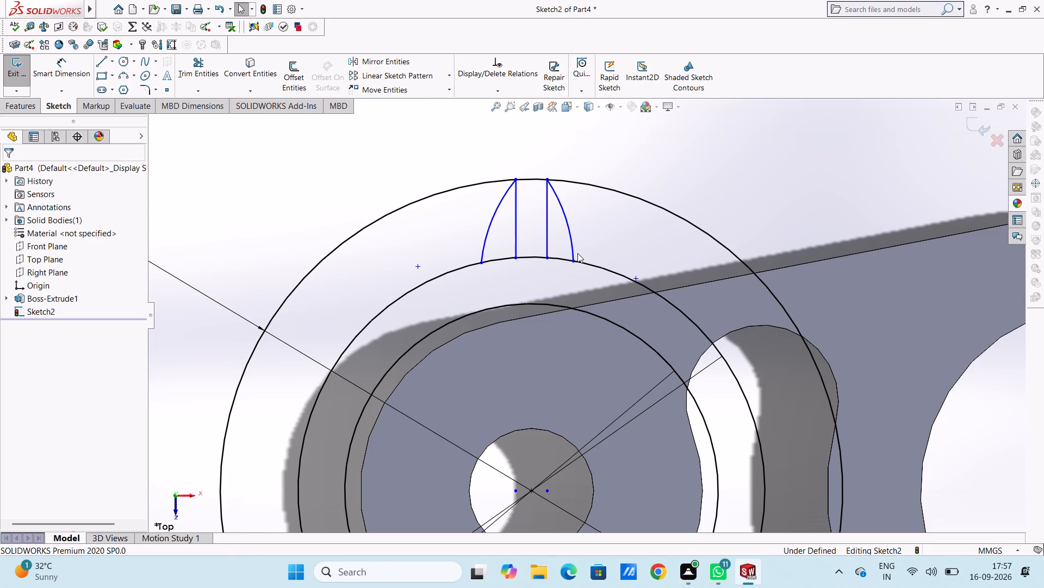
Trim the 40 mm outer circle away outside the tooth, leaving only the short arc between the two vertical lines.
{"action": "scroll", "coordinate": [583, 219], "scroll_direction": "down", "scroll_amount": 2}
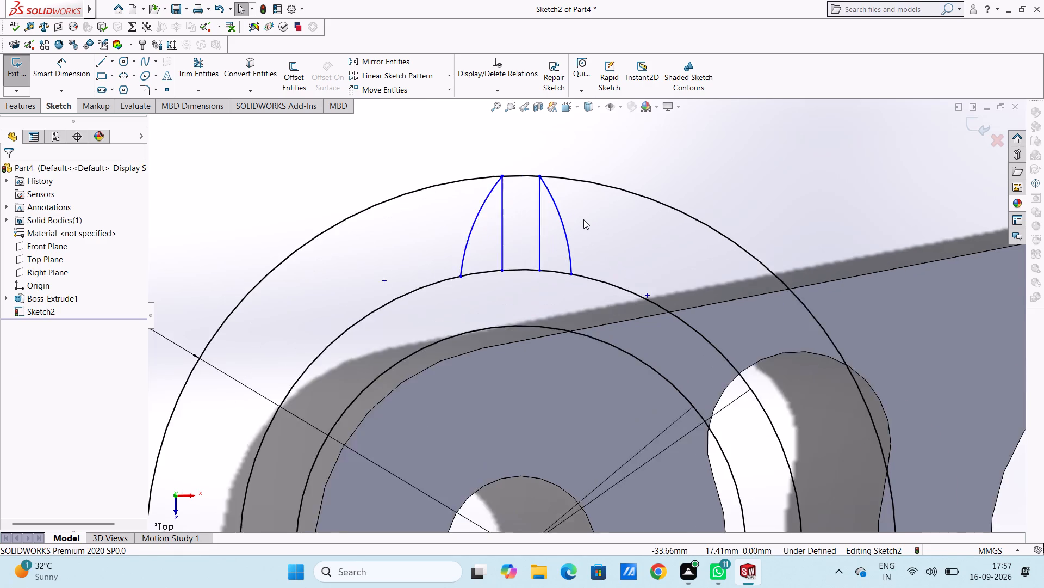
{"action": "scroll", "coordinate": [583, 219], "scroll_direction": "down", "scroll_amount": 1}
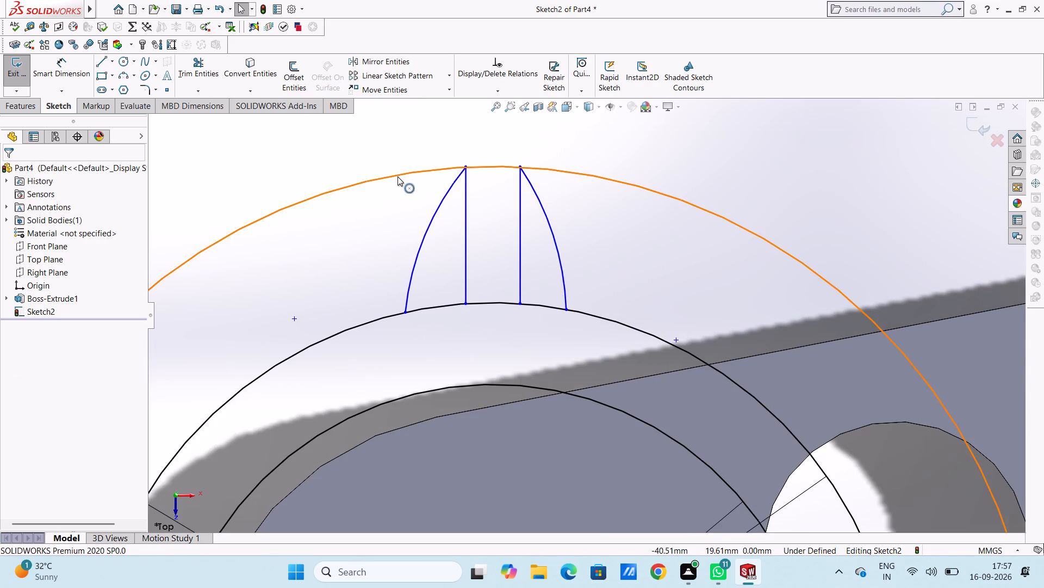
{"action": "left_click", "coordinate": [206, 75]}
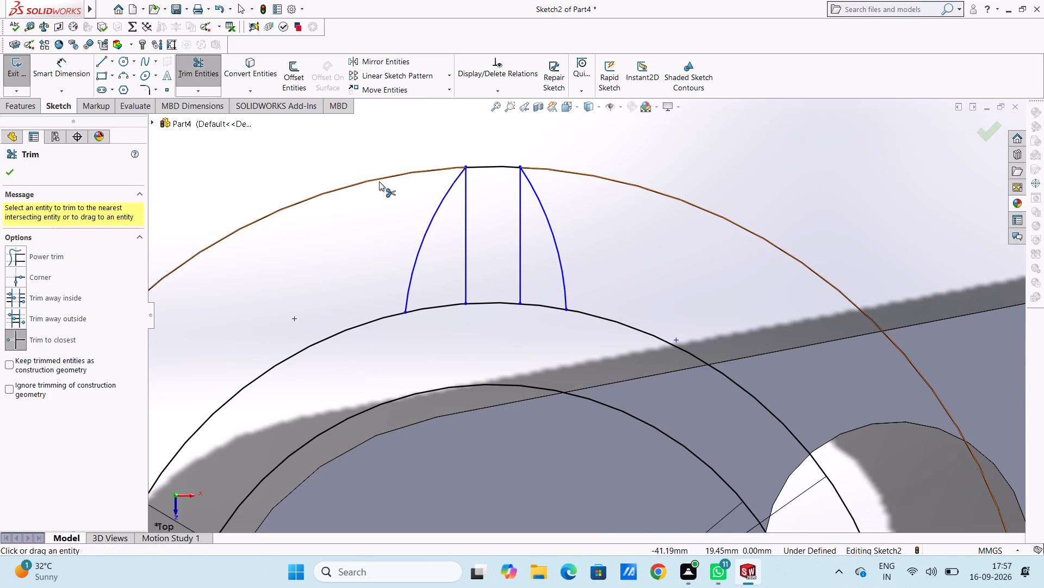
{"action": "left_click", "coordinate": [379, 181]}
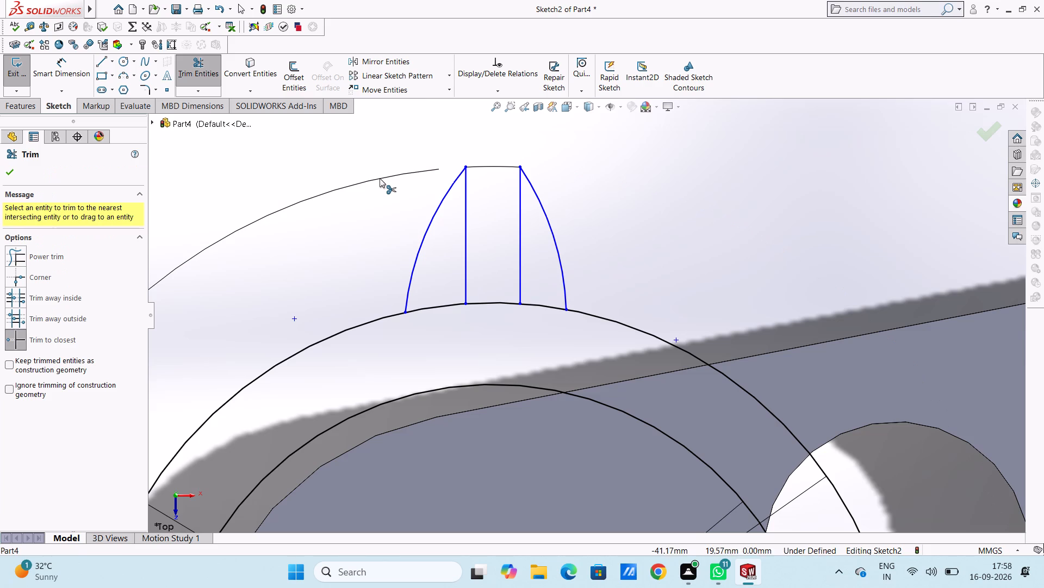
{"action": "left_click", "coordinate": [380, 177]}
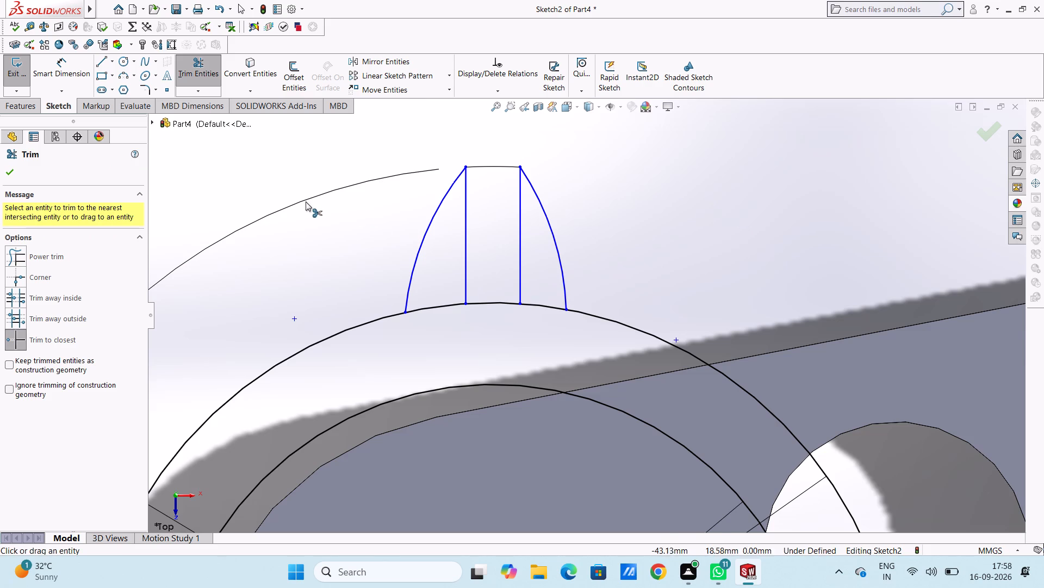
{"action": "key", "text": "Escape"}
{"action": "key", "text": "Escape"}
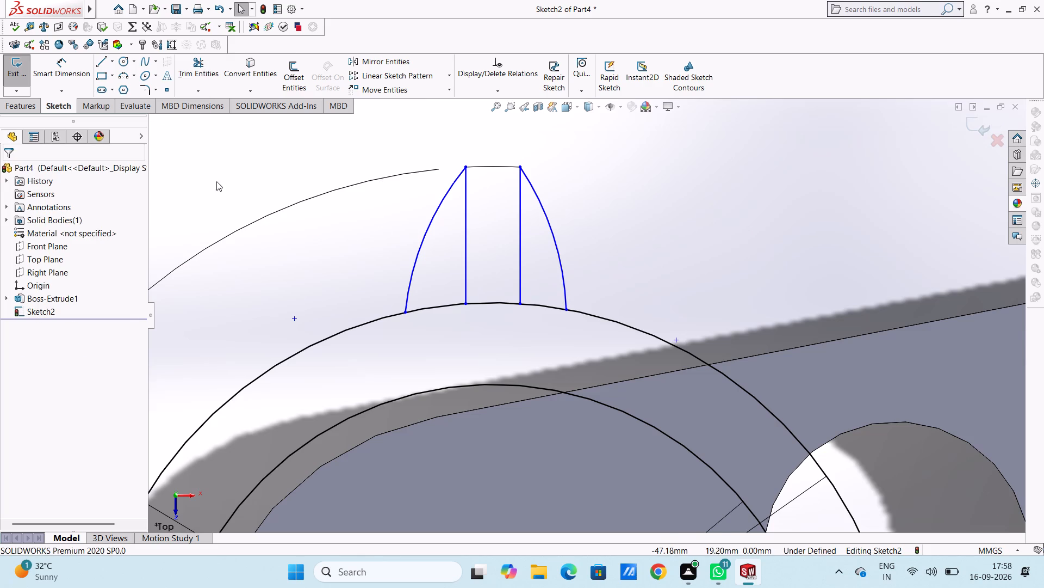
Add 10 mm radius dimensions to the right and left flank arcs of the tooth.
{"action": "left_click", "coordinate": [54, 68]}
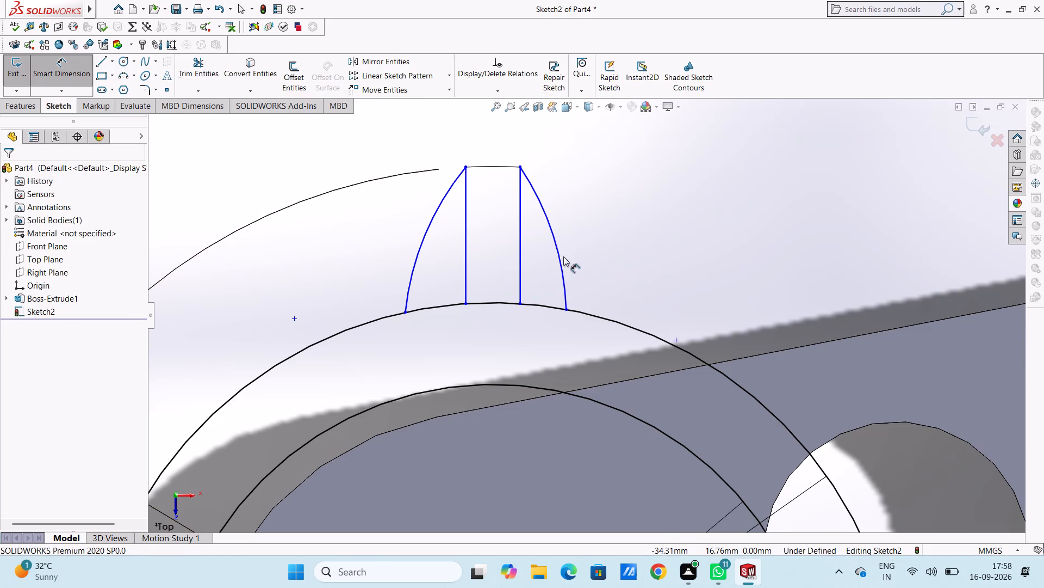
{"action": "left_click", "coordinate": [560, 258]}
{"action": "left_click", "coordinate": [751, 155]}
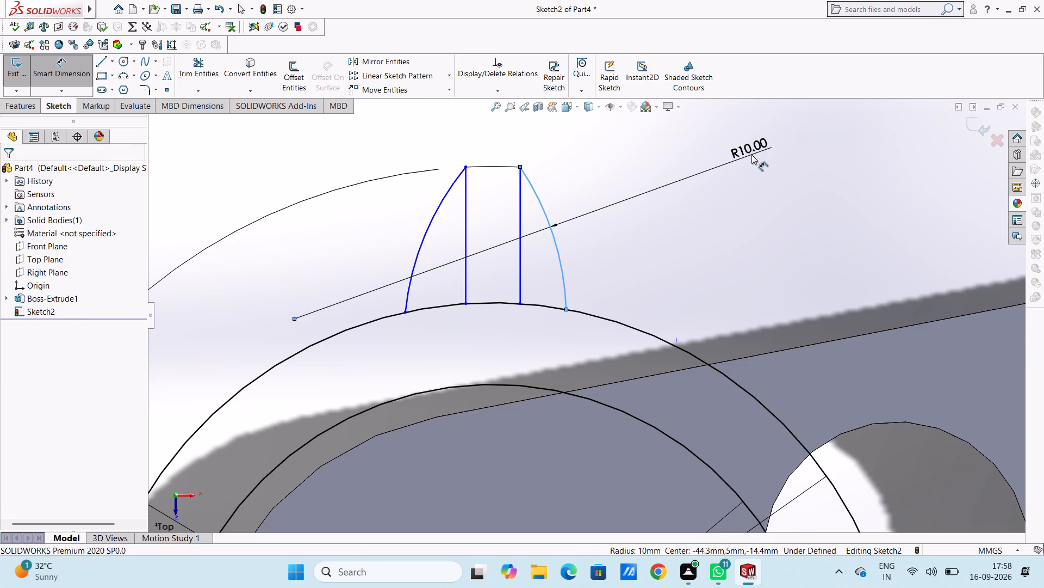
{"action": "left_click", "coordinate": [703, 139]}
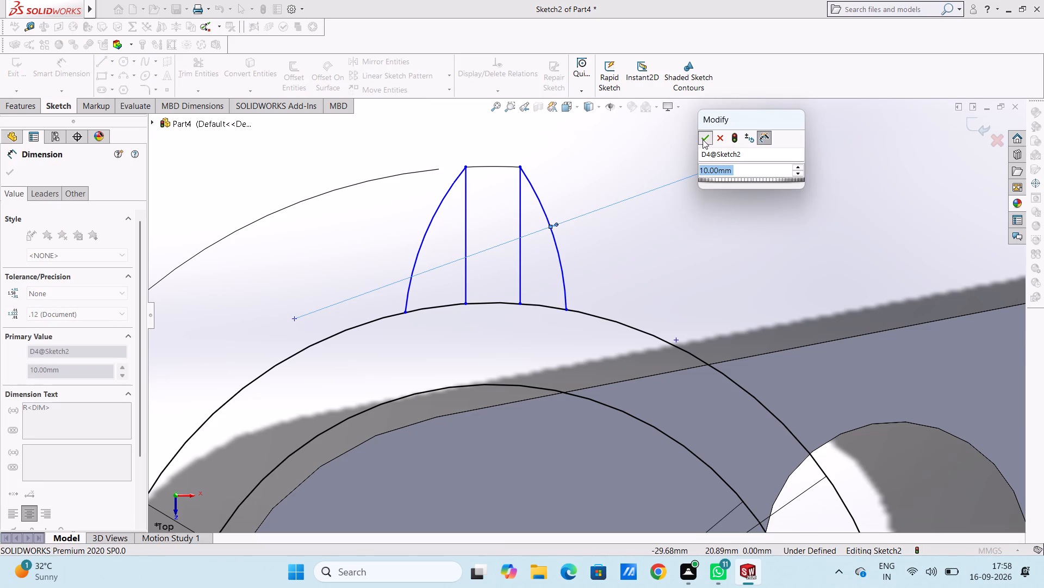
{"action": "left_click", "coordinate": [421, 238]}
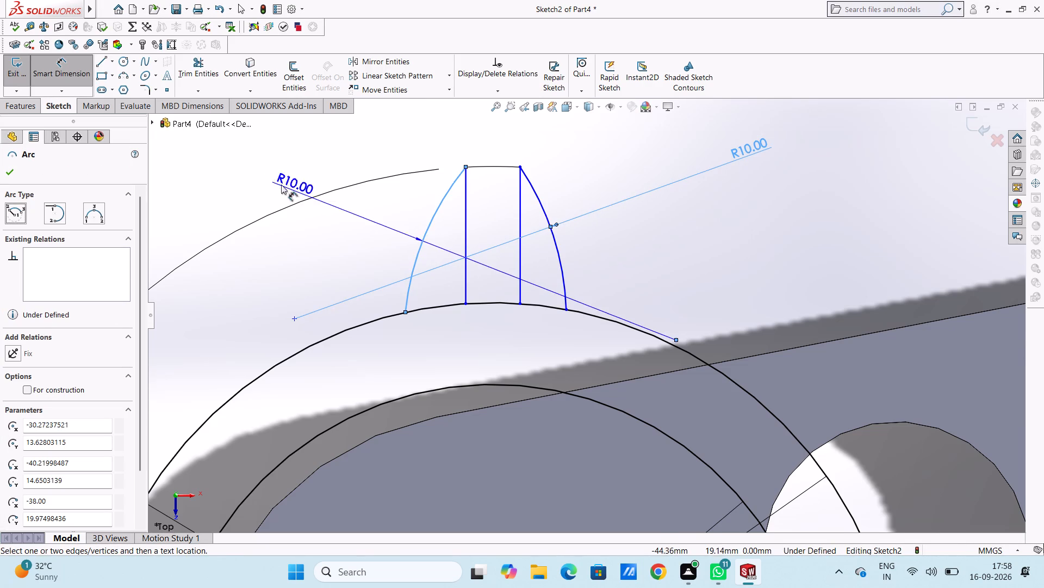
{"action": "left_click", "coordinate": [247, 165]}
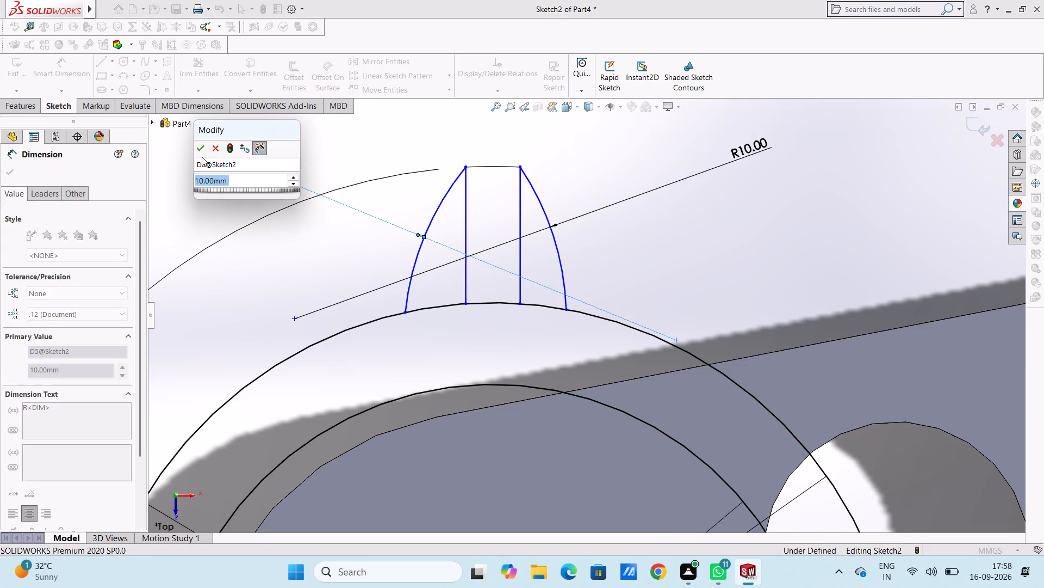
{"action": "left_click", "coordinate": [202, 153]}
{"action": "left_click", "coordinate": [288, 228]}
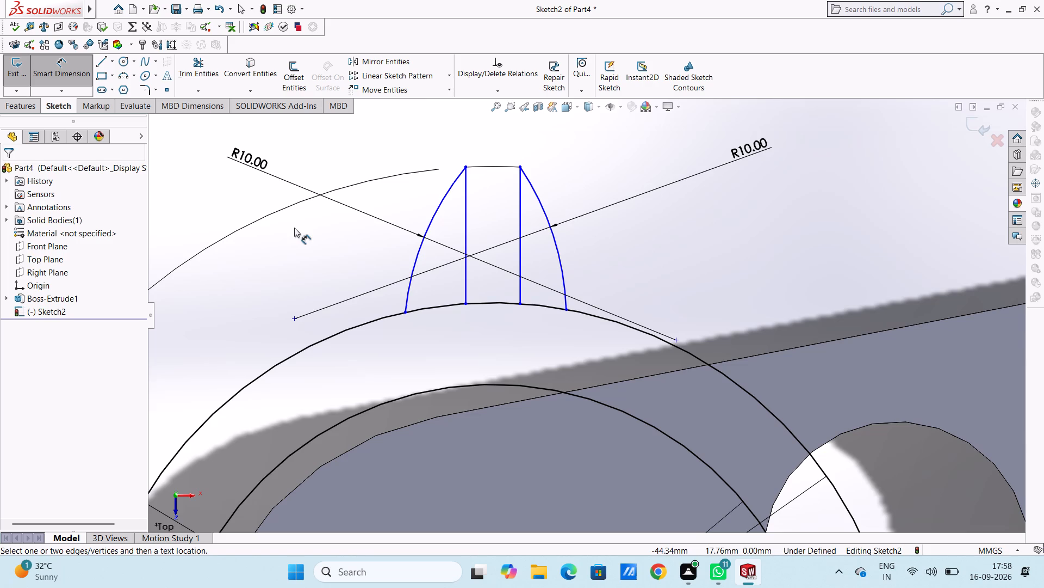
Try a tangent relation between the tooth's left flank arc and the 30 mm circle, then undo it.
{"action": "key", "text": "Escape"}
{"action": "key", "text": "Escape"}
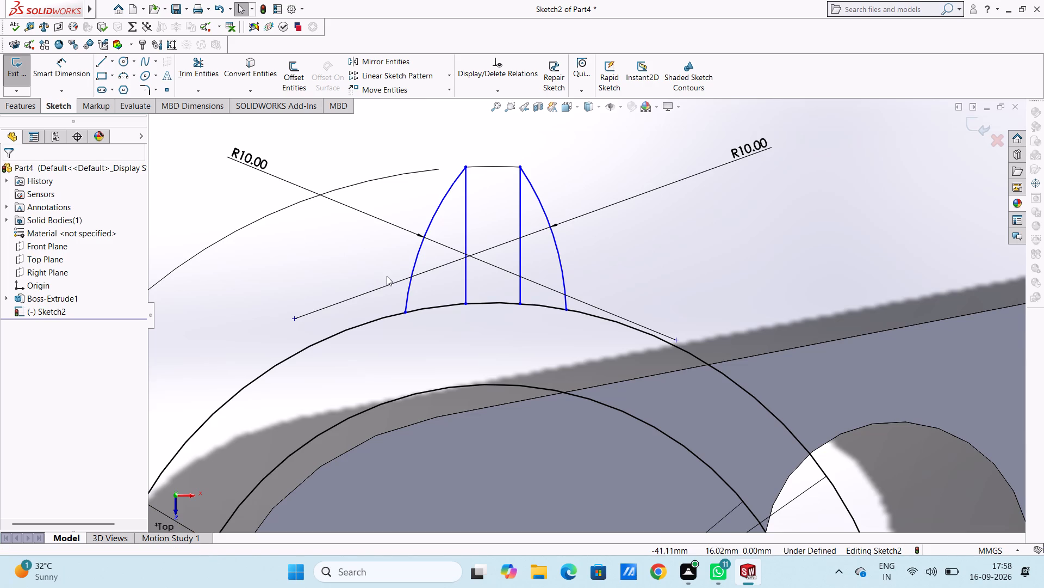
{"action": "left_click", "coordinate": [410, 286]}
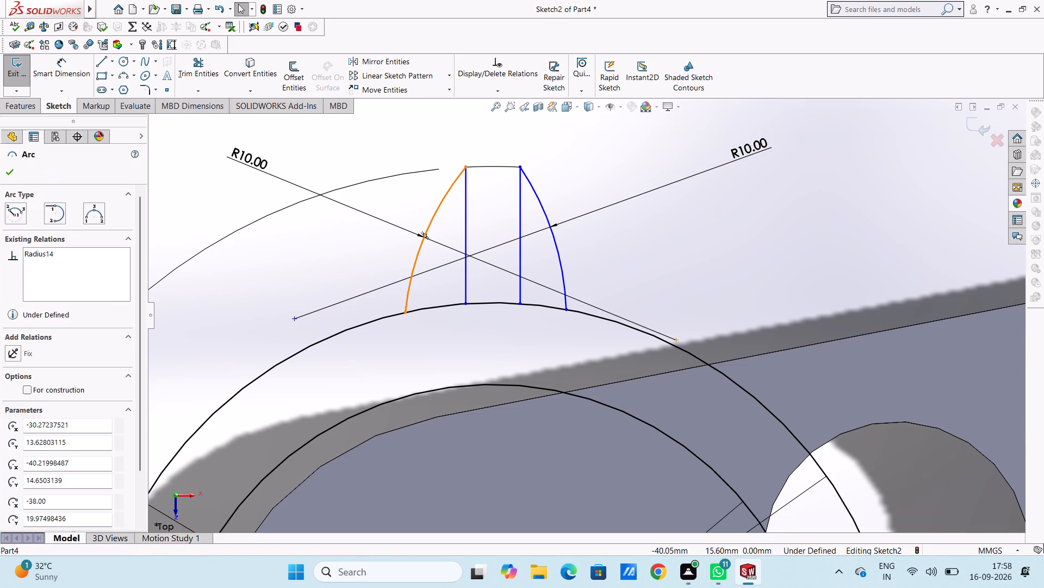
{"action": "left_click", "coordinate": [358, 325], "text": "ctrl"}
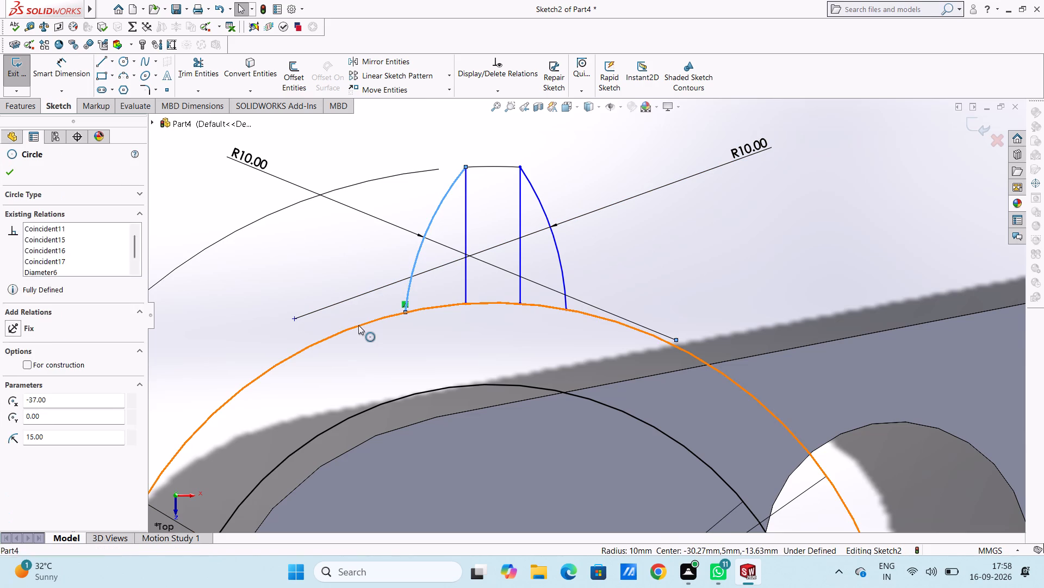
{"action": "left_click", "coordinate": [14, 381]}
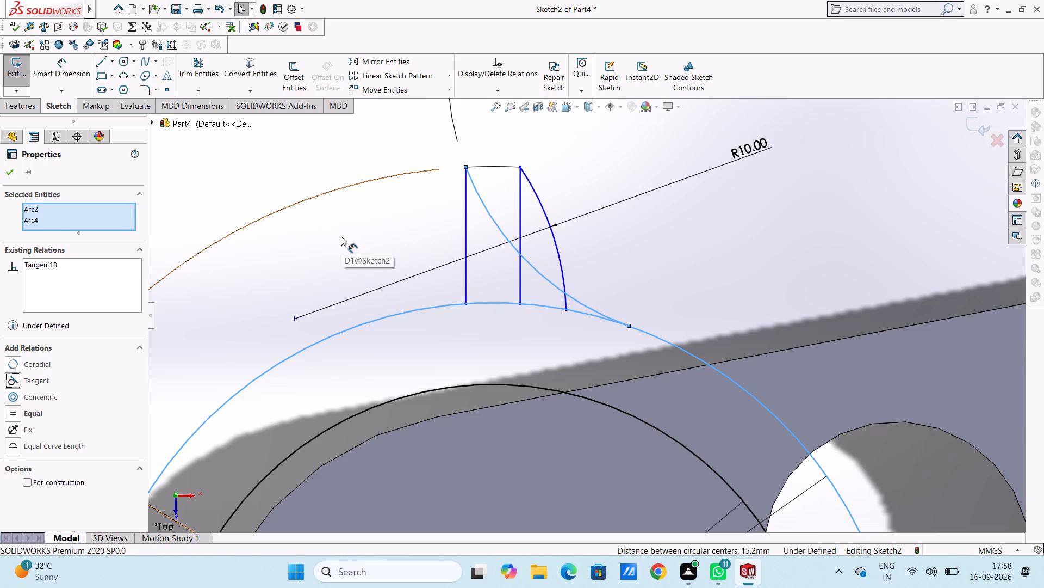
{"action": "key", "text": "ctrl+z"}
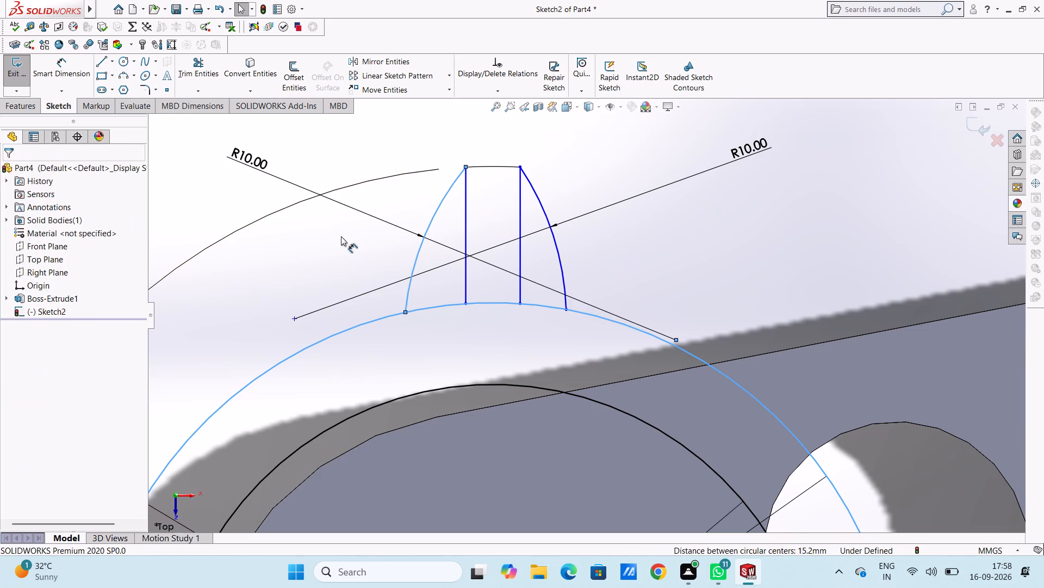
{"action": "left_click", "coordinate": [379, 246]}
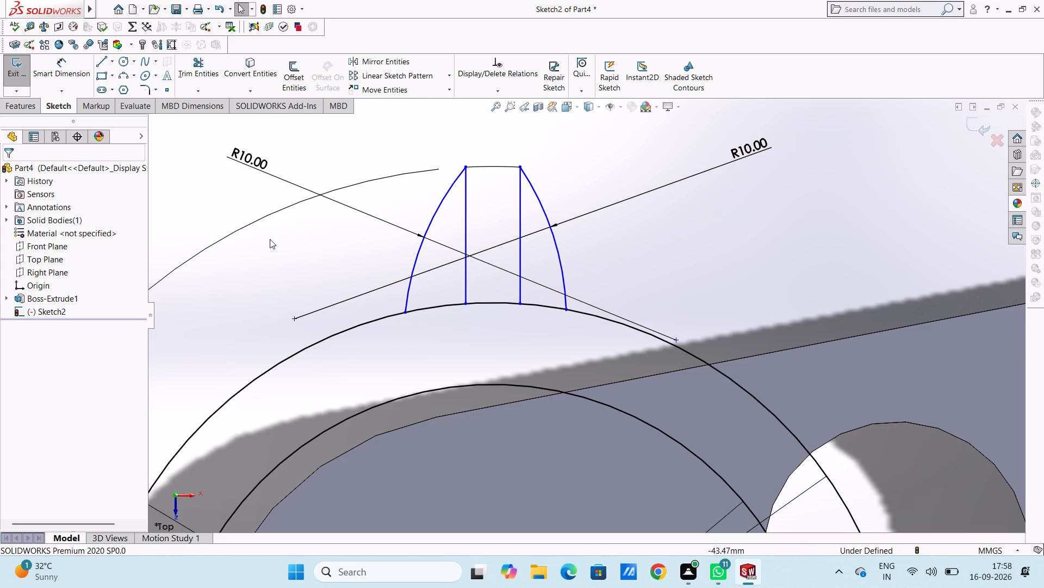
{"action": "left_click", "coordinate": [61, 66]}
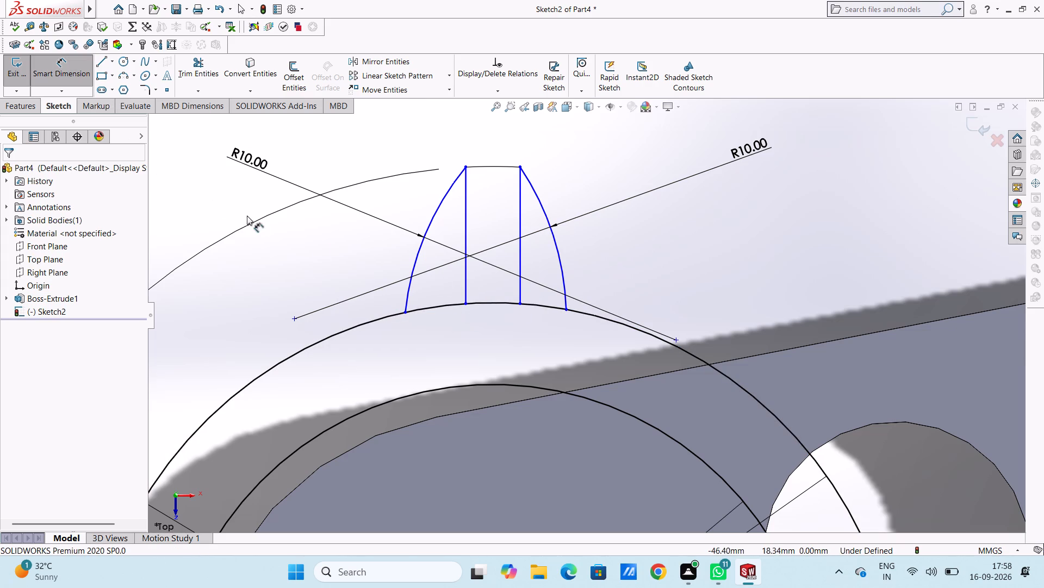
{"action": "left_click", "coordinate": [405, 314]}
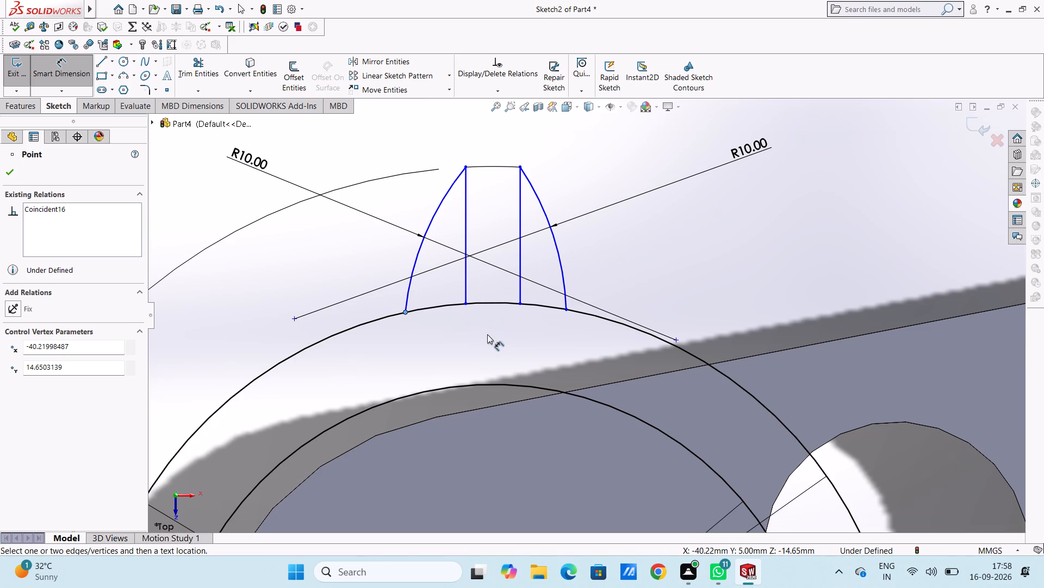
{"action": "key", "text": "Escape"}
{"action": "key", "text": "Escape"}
Draw a vertical line about 23.3 mm long from the concentric circles' centre up through the middle of the tooth.
{"action": "scroll", "coordinate": [405, 378], "scroll_direction": "up", "scroll_amount": 4}
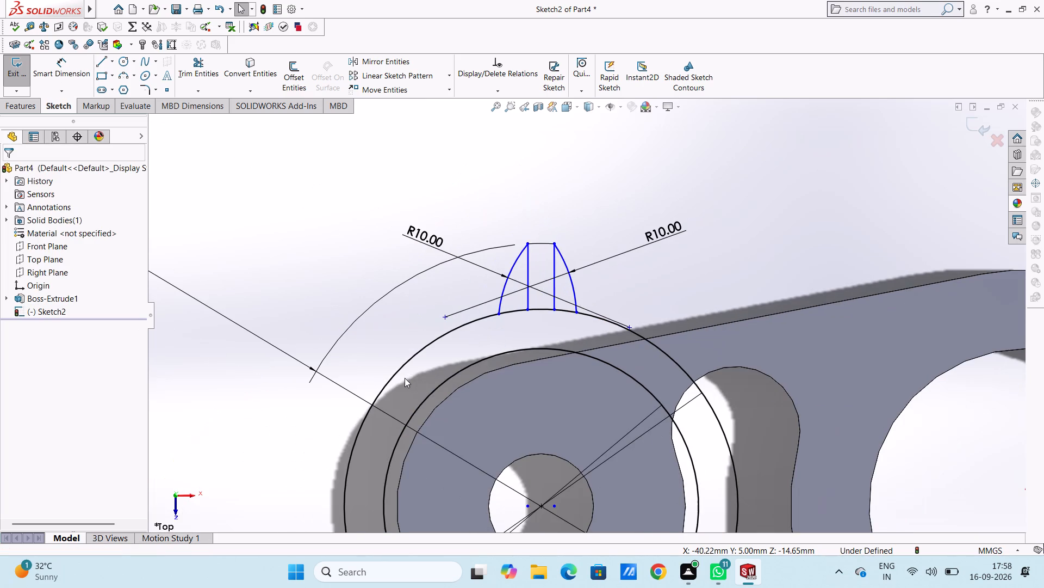
{"action": "left_click", "coordinate": [101, 62]}
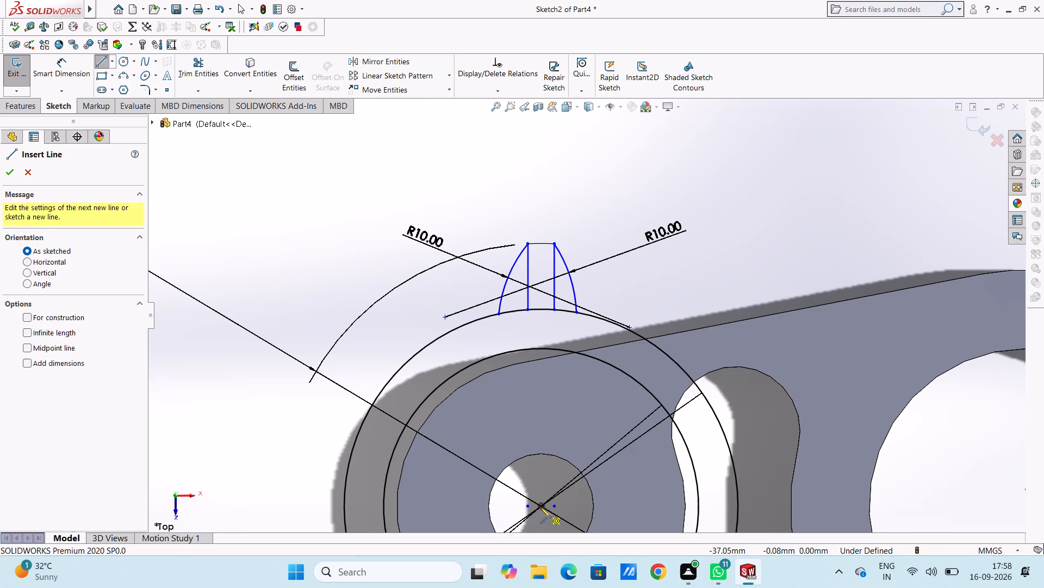
{"action": "left_click", "coordinate": [540, 507]}
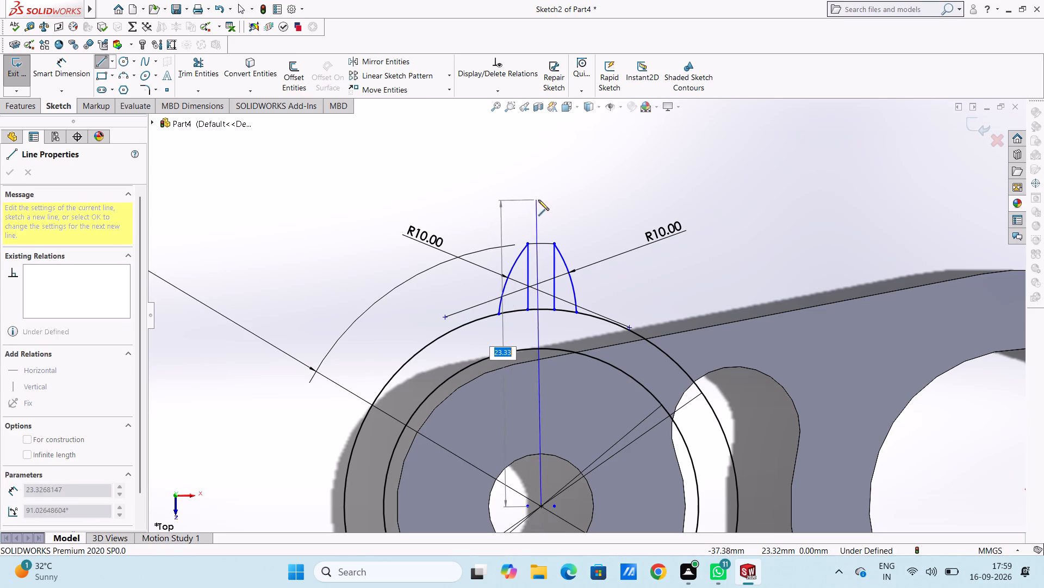
{"action": "left_click", "coordinate": [541, 200]}
{"action": "key", "text": "Escape"}
{"action": "key", "text": "Escape"}
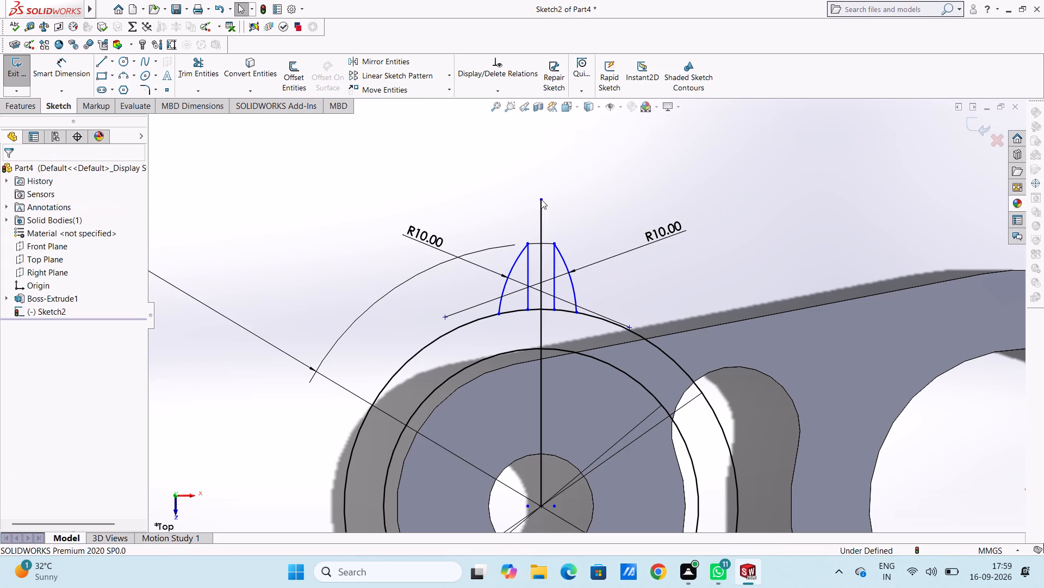
Dimension the horizontal distance from the left flank arc's lower end to the vertical centre line.
{"action": "scroll", "coordinate": [556, 330], "scroll_direction": "down", "scroll_amount": 3}
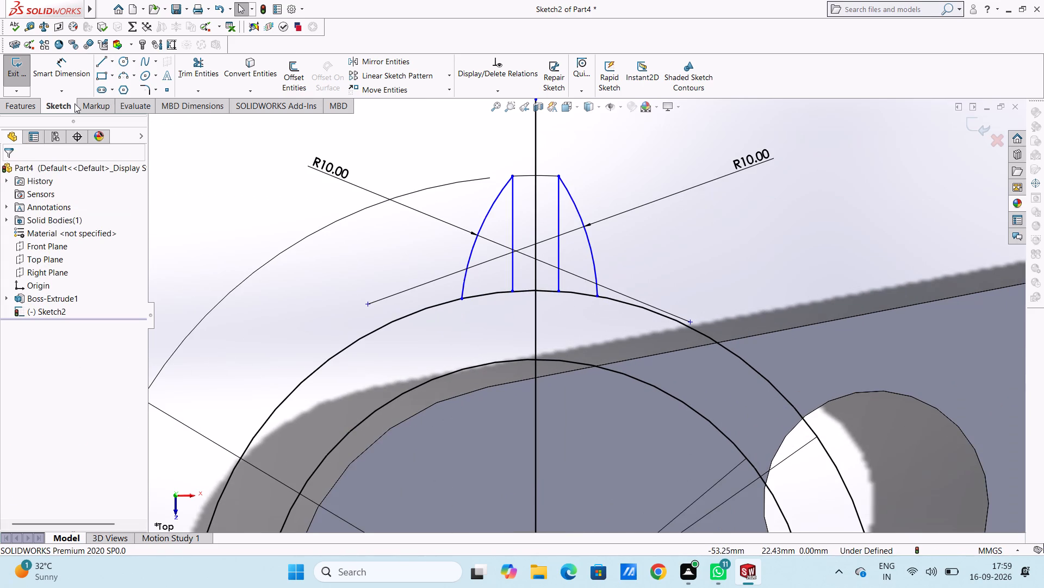
{"action": "left_click", "coordinate": [70, 64]}
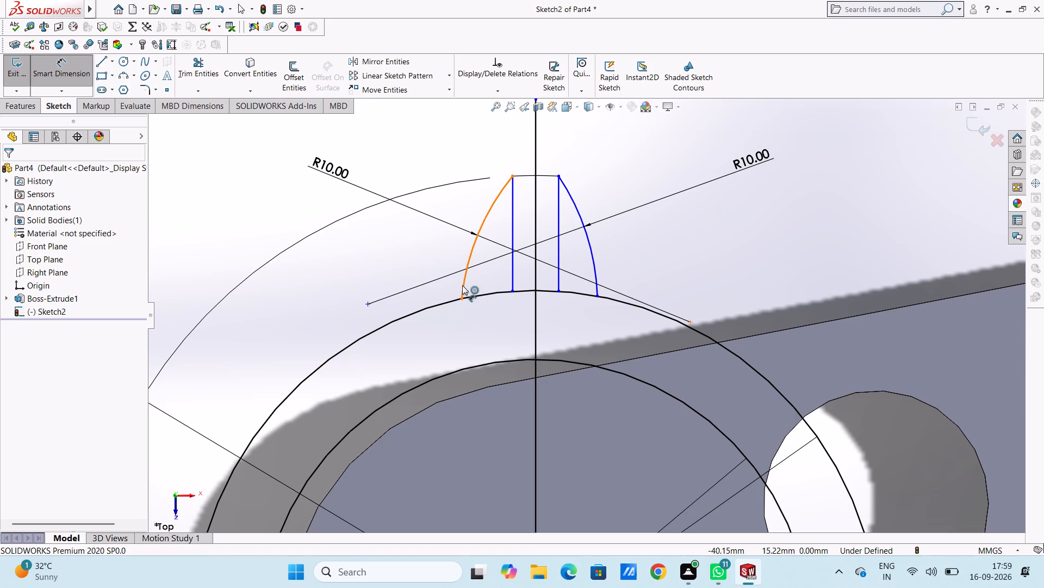
{"action": "left_click", "coordinate": [462, 300]}
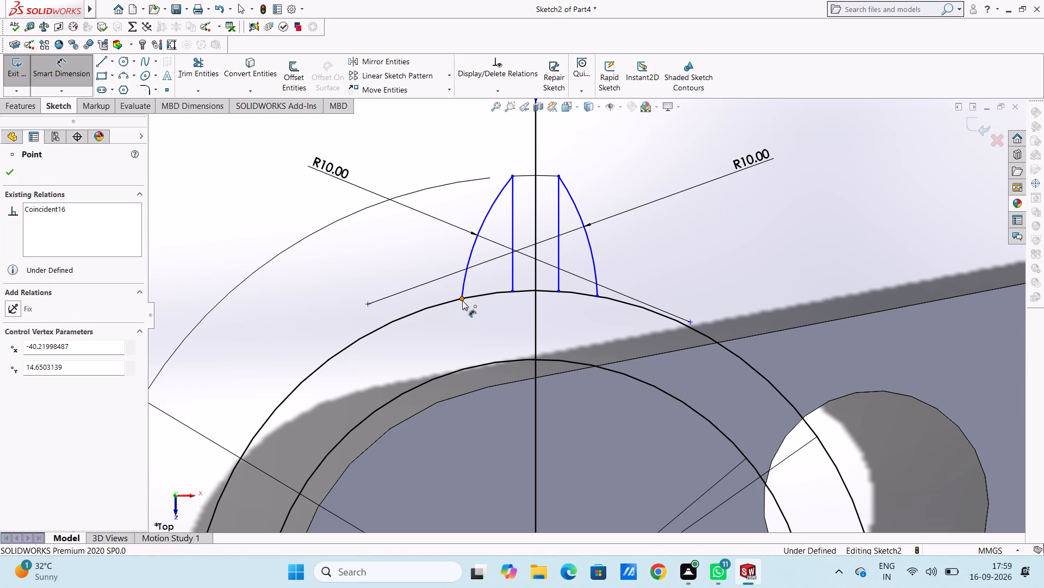
{"action": "left_click", "coordinate": [535, 313]}
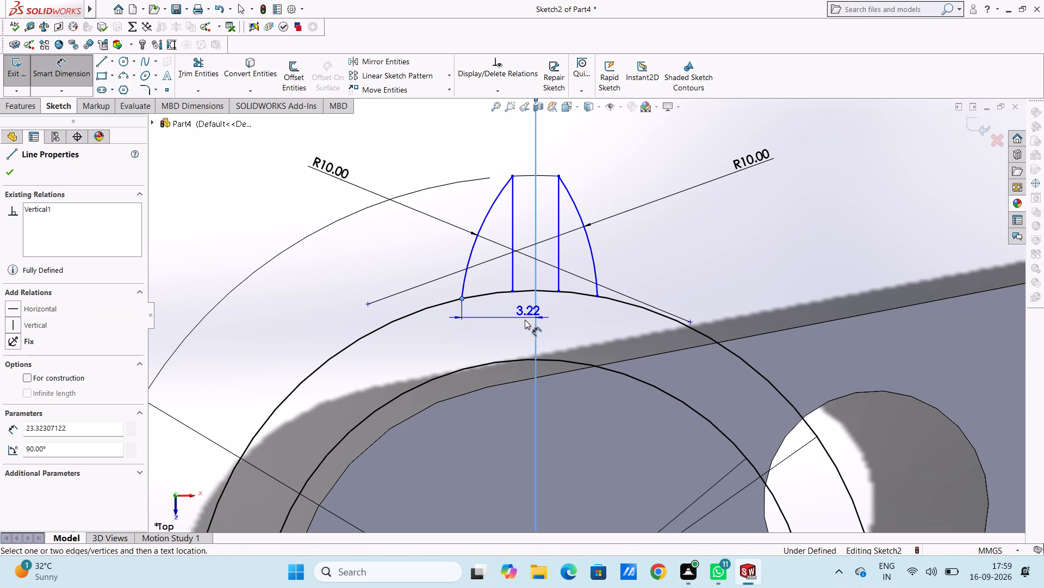
{"action": "left_click", "coordinate": [505, 349]}
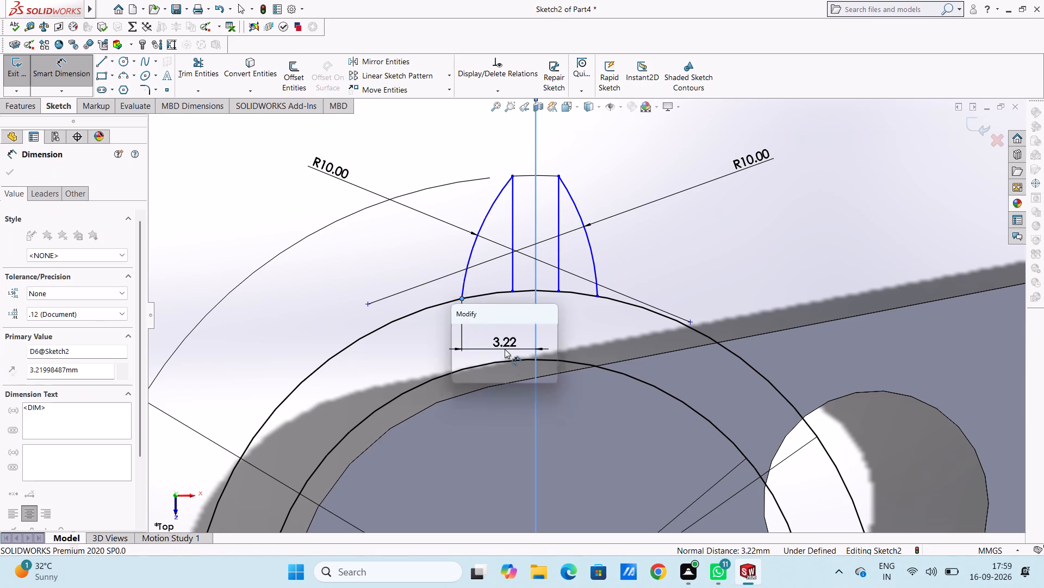
{"action": "left_click", "coordinate": [455, 332]}
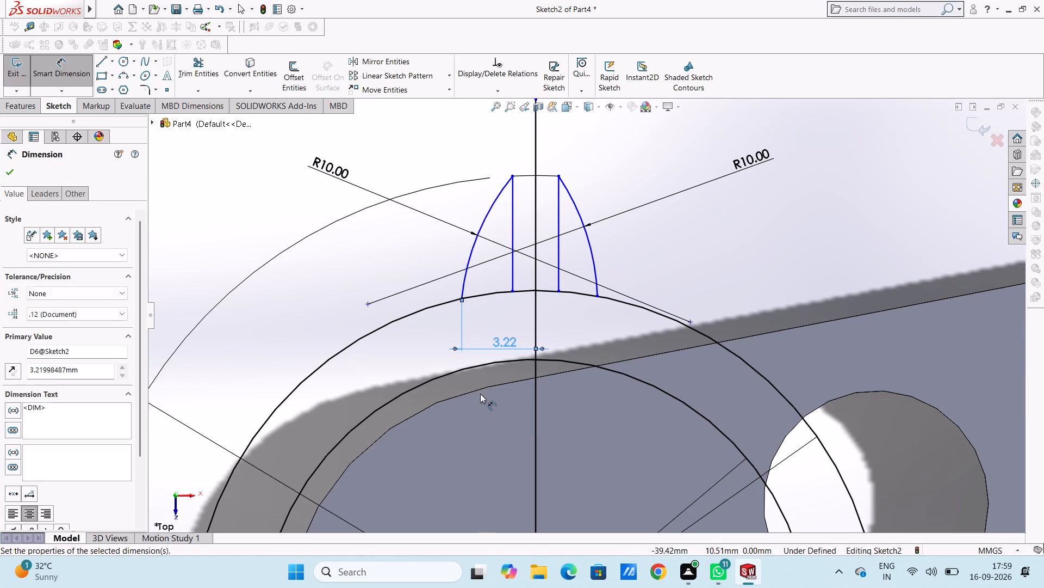
{"action": "left_click", "coordinate": [480, 394]}
Dimension the right flank arc's lower end from the vertical centre line at 3.22 mm.
{"action": "left_click", "coordinate": [536, 297]}
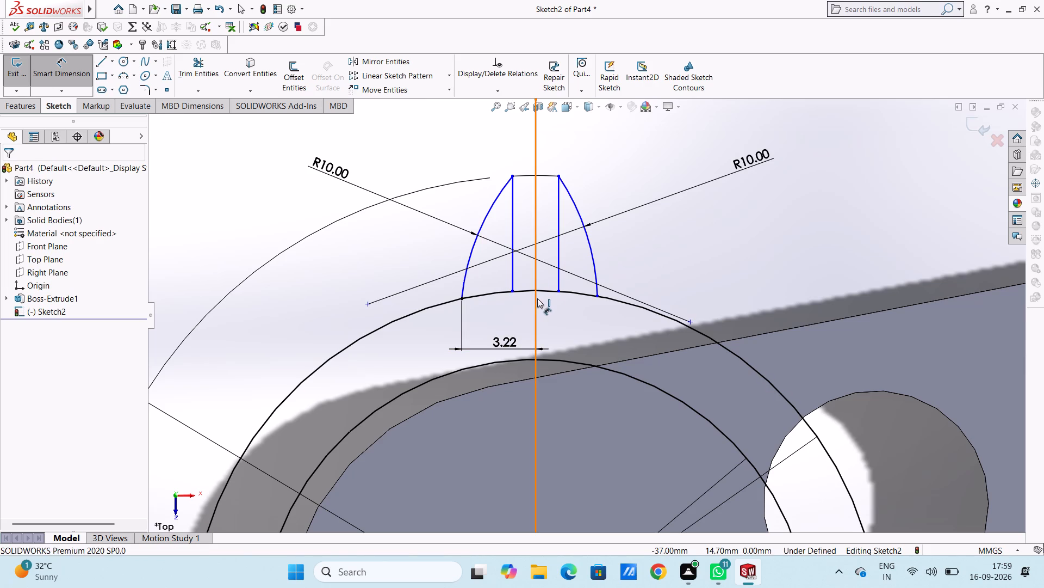
{"action": "left_click", "coordinate": [597, 296]}
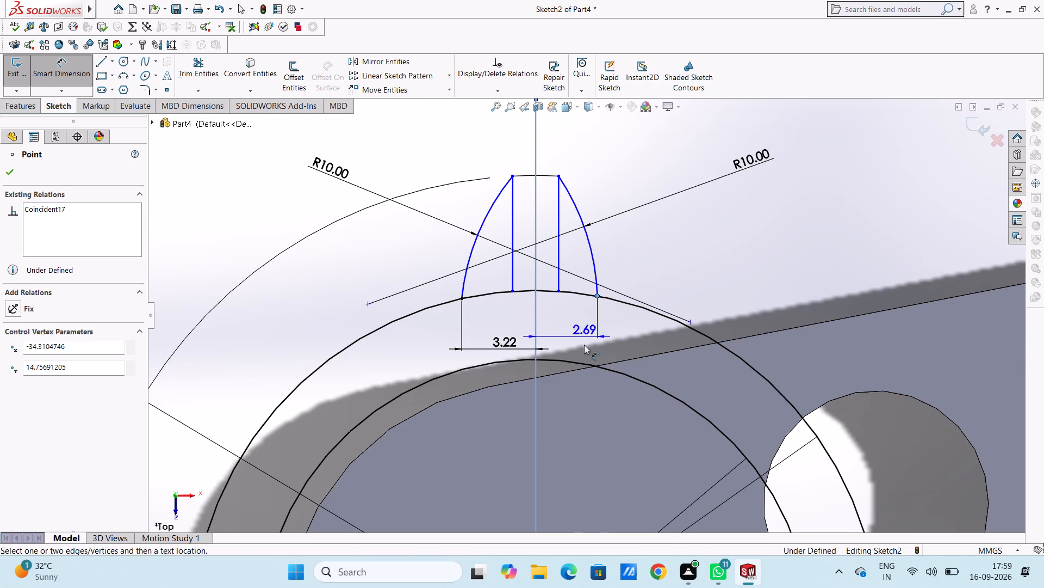
{"action": "left_click", "coordinate": [589, 350]}
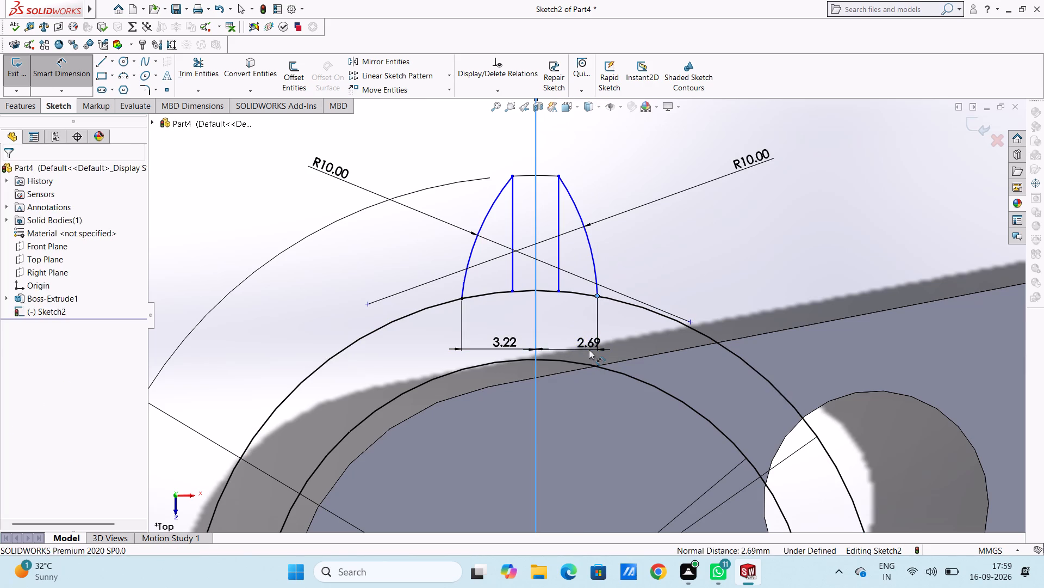
{"action": "type", "text": "3.22"}
{"action": "key", "text": "Return"}
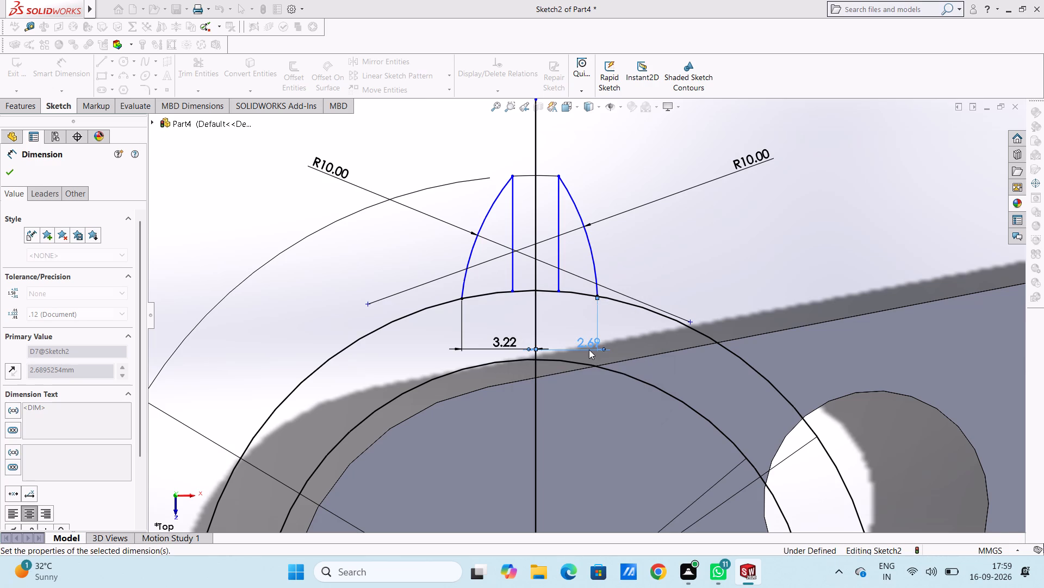
{"action": "left_click", "coordinate": [643, 237]}
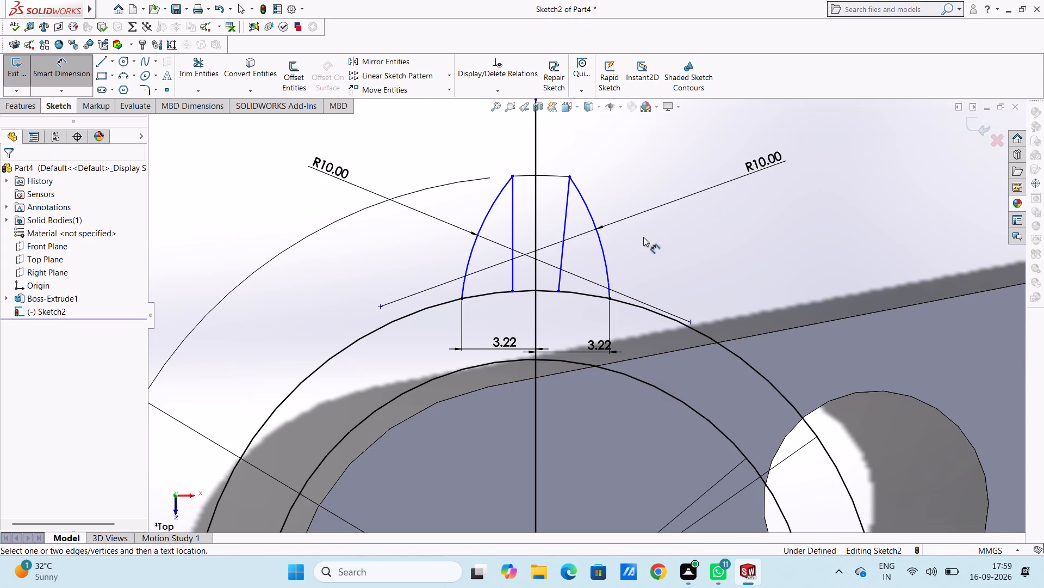
{"action": "key", "text": "Escape"}
{"action": "key", "text": "Escape"}
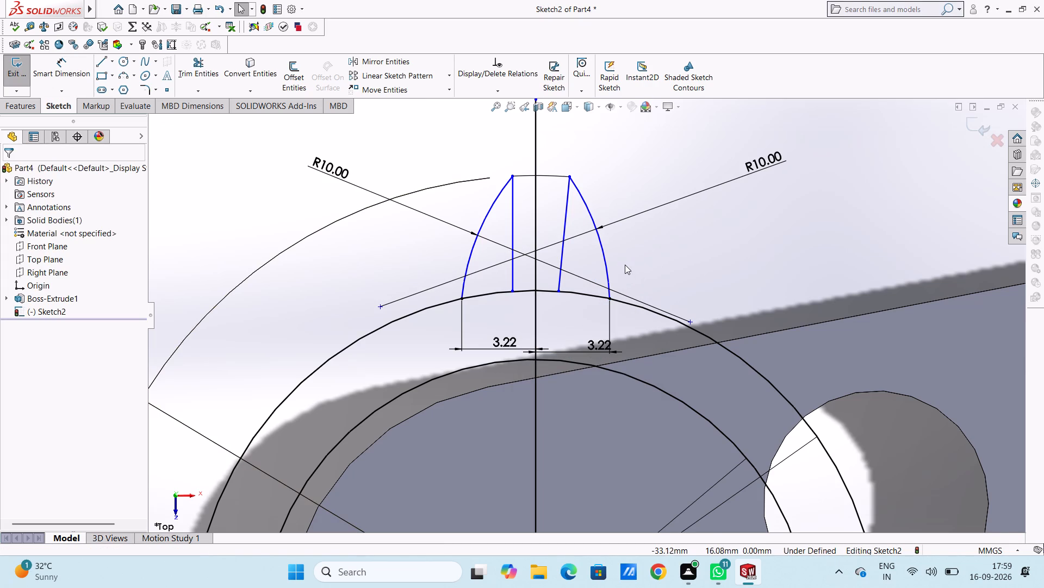
Undo the last value change on the right flank's base dimension.
{"action": "scroll", "coordinate": [551, 190], "scroll_direction": "up", "scroll_amount": 2}
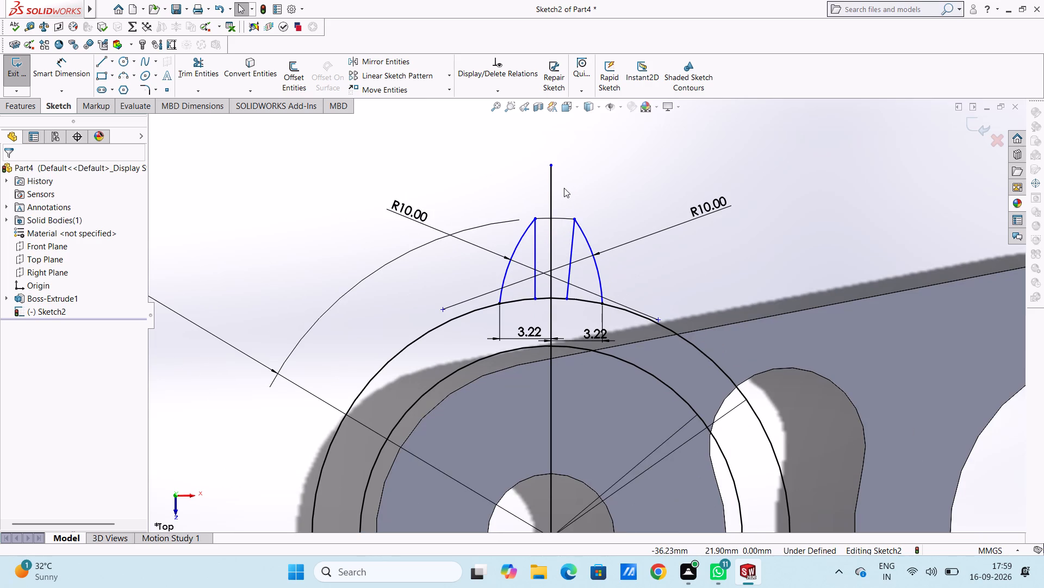
{"action": "key", "text": "ctrl+z"}
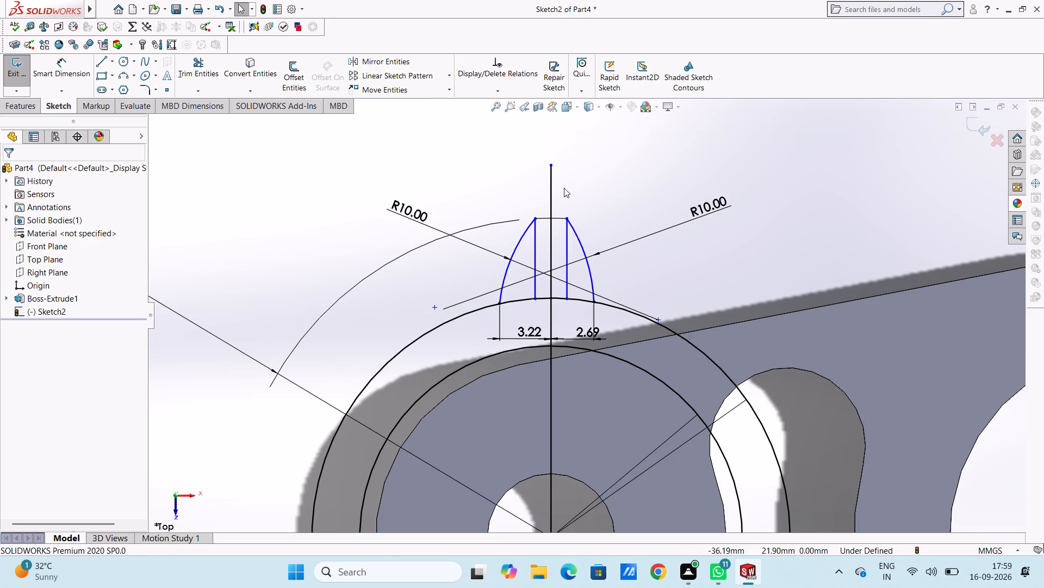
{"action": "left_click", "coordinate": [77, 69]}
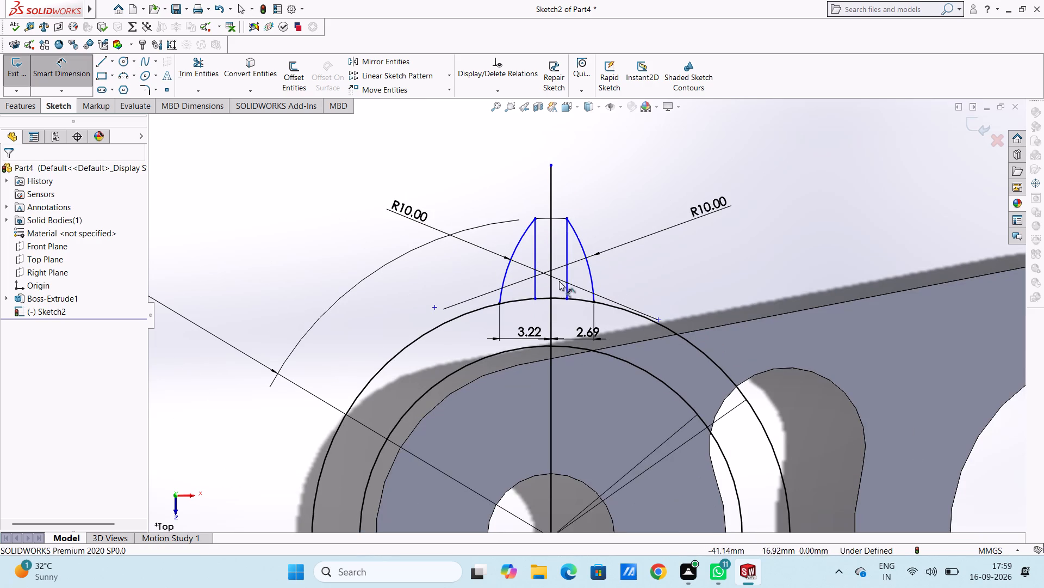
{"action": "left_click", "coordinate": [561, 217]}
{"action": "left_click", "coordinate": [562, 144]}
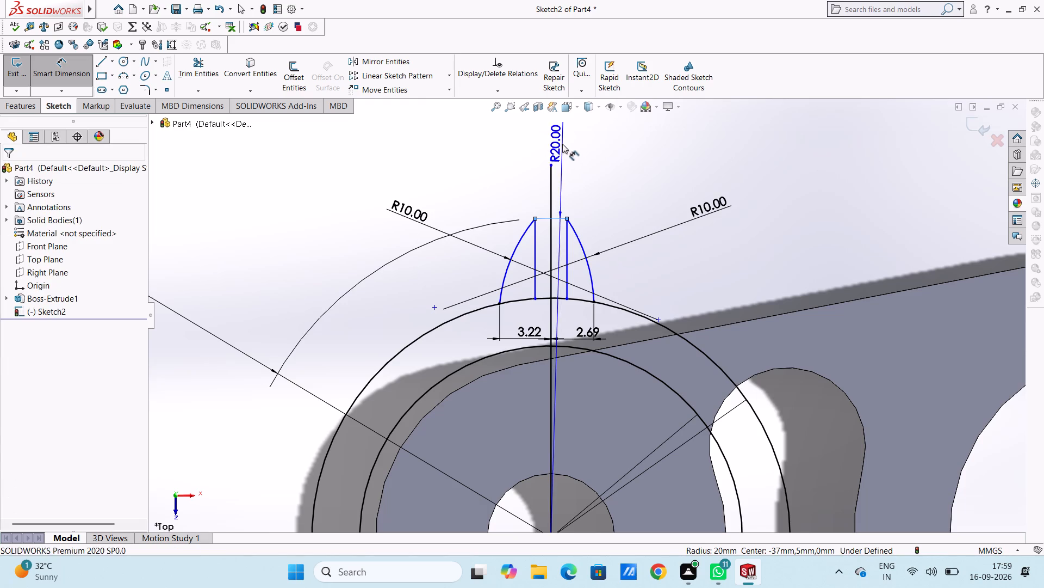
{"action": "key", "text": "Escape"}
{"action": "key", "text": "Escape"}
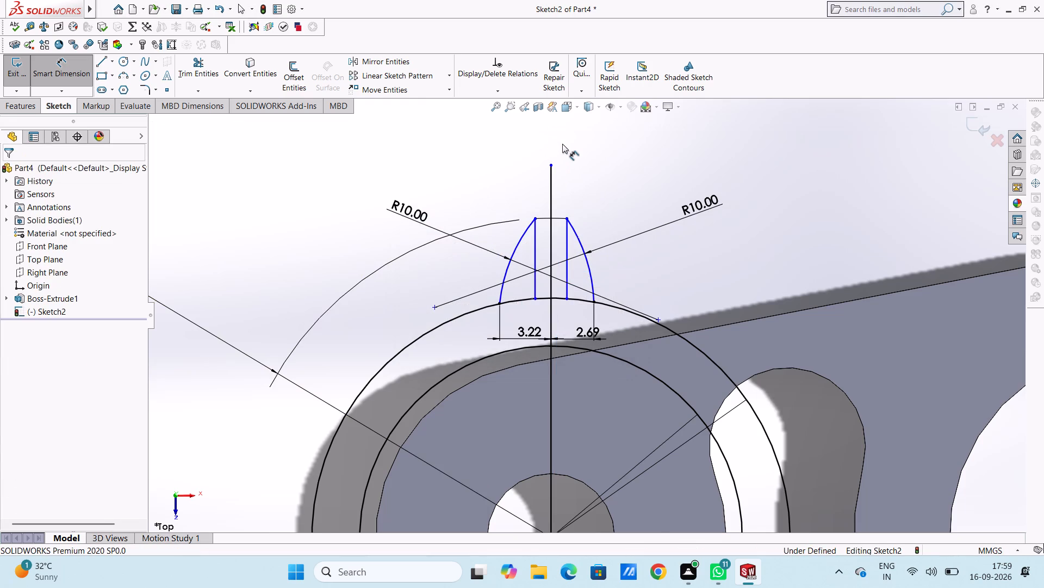
Dimension the tooth's top width between its two upper corner points at 2 mm.
{"action": "left_click", "coordinate": [538, 216]}
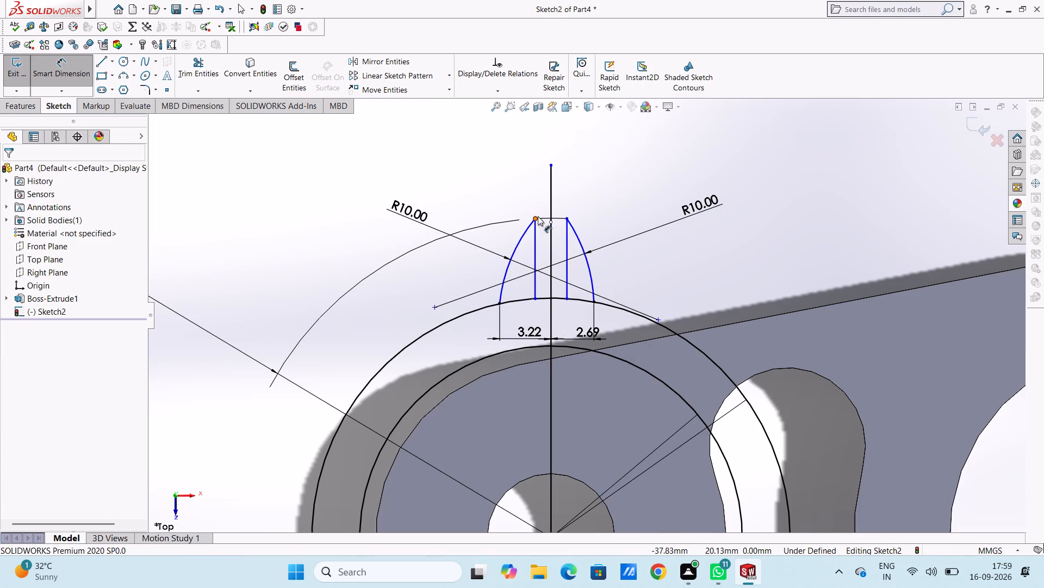
{"action": "left_click", "coordinate": [567, 219]}
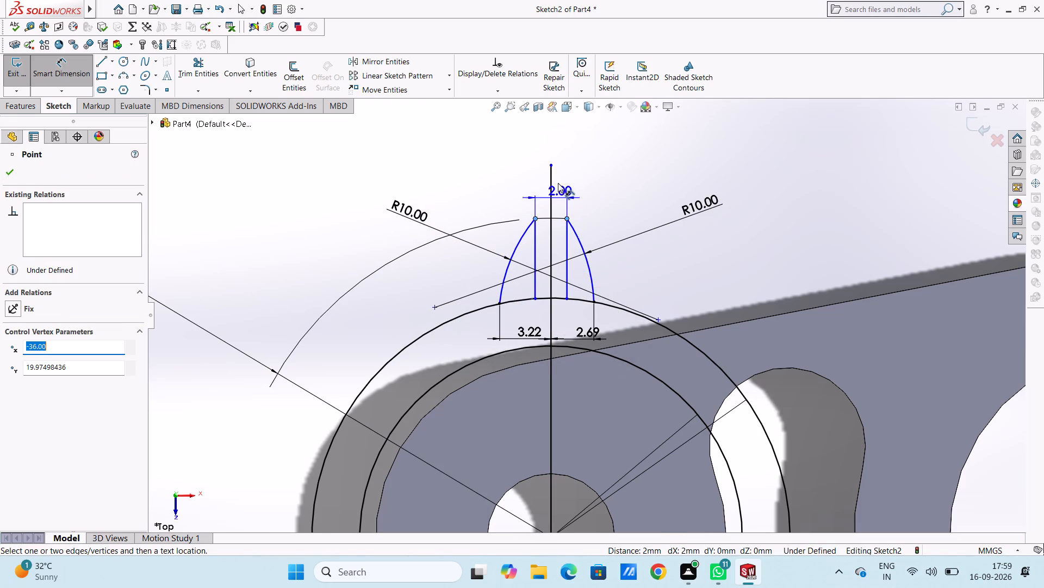
{"action": "left_click", "coordinate": [564, 147]}
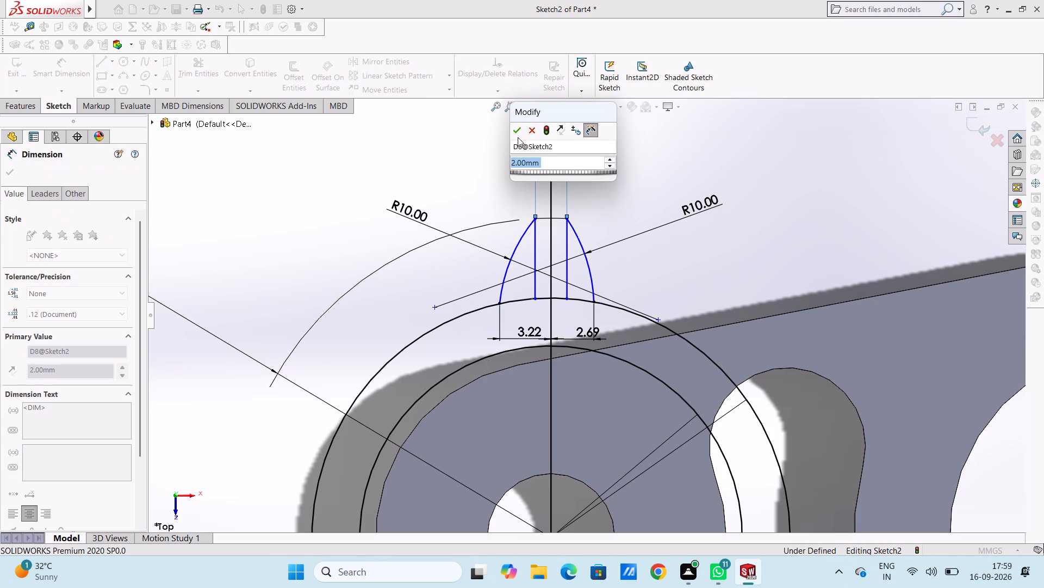
{"action": "left_click", "coordinate": [518, 135]}
{"action": "left_click", "coordinate": [492, 159]}
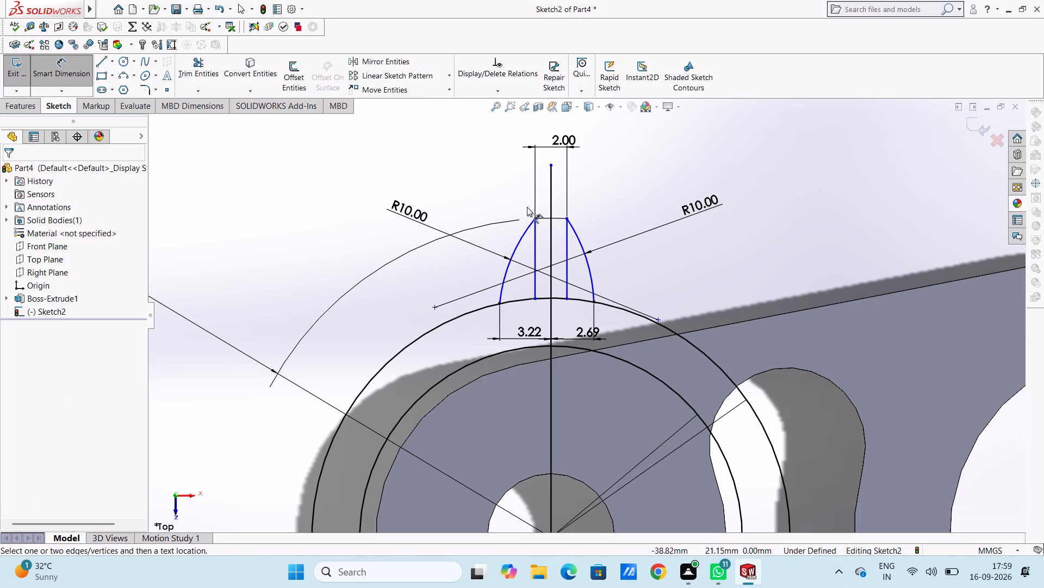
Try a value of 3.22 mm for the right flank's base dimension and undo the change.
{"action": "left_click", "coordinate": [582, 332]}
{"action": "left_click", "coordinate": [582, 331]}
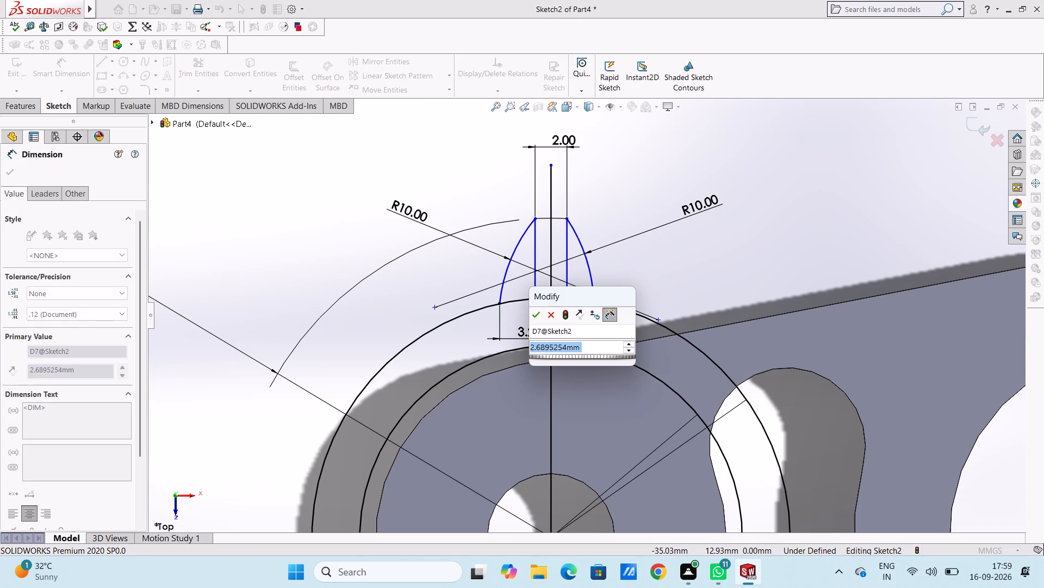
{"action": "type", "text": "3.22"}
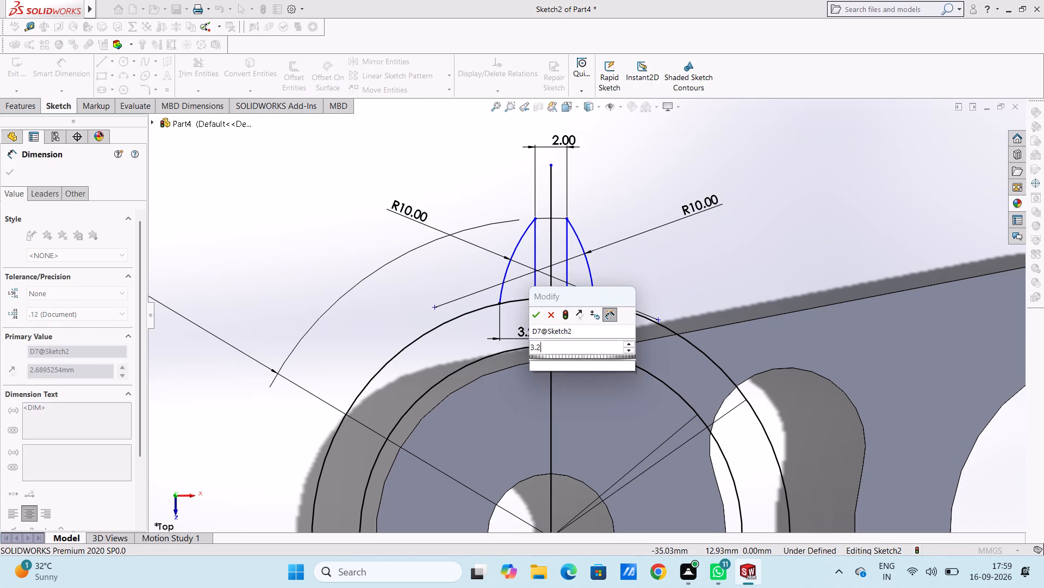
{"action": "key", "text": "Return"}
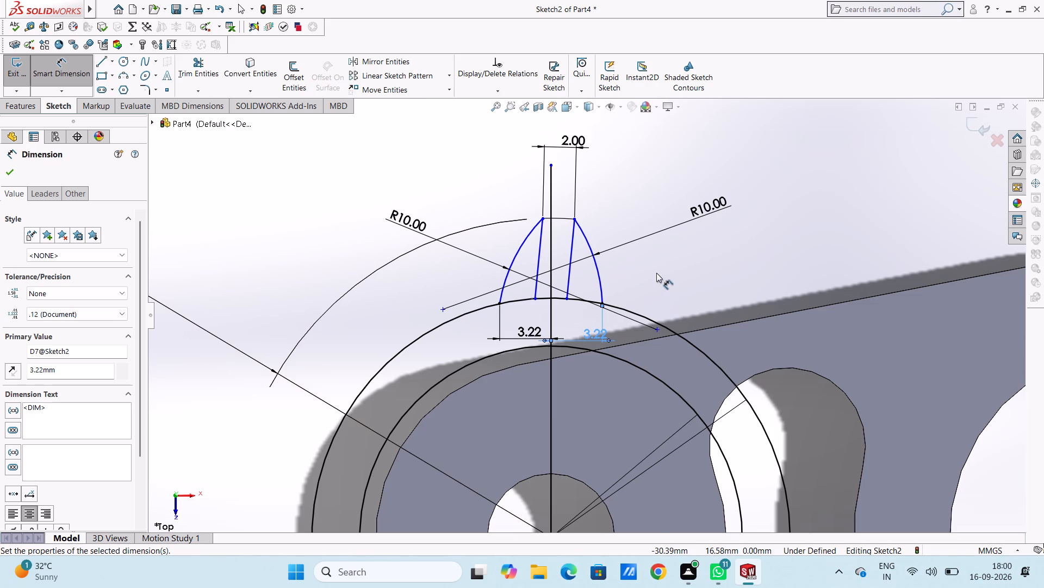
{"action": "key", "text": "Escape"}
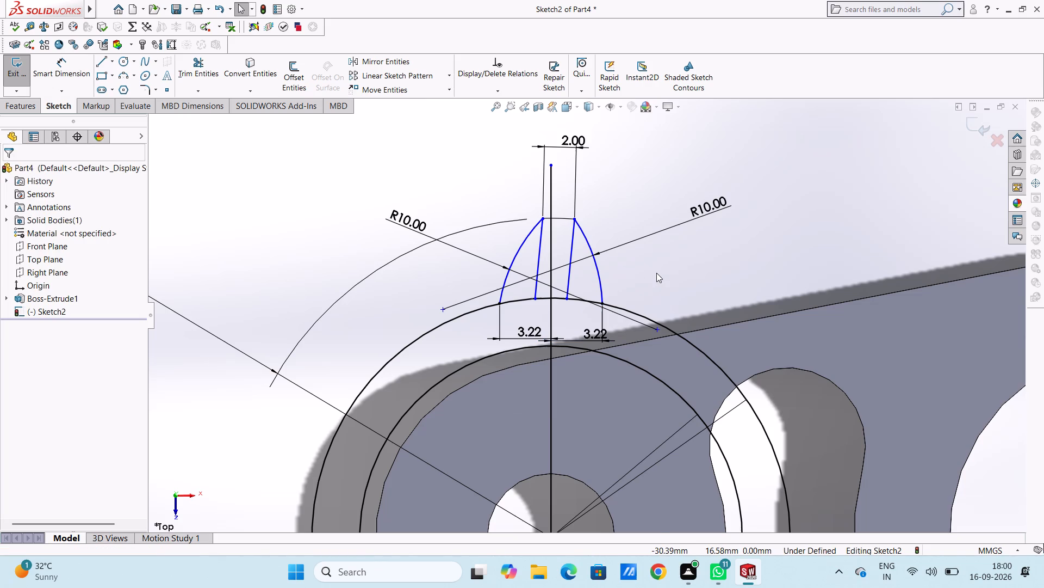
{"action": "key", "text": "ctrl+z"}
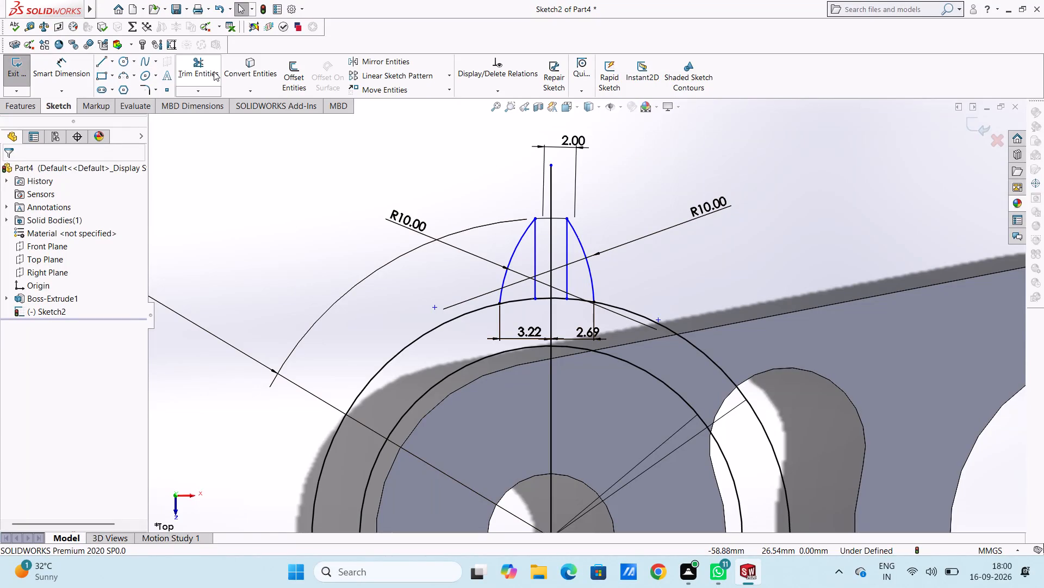
Offset the vertical centre line by 3.22 mm in one direction only, toward the right flank.
{"action": "left_click", "coordinate": [299, 68]}
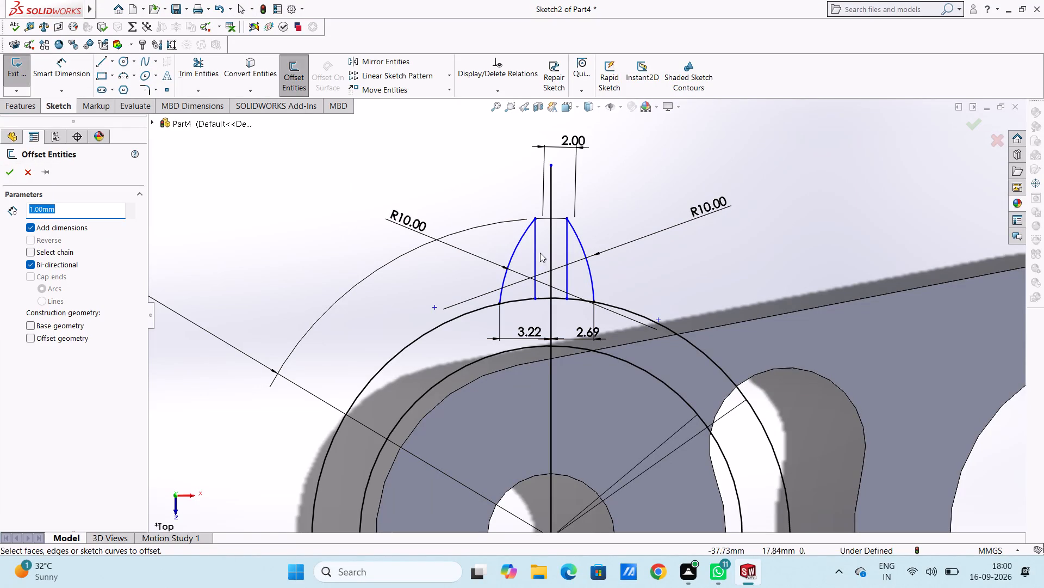
{"action": "left_click", "coordinate": [552, 255]}
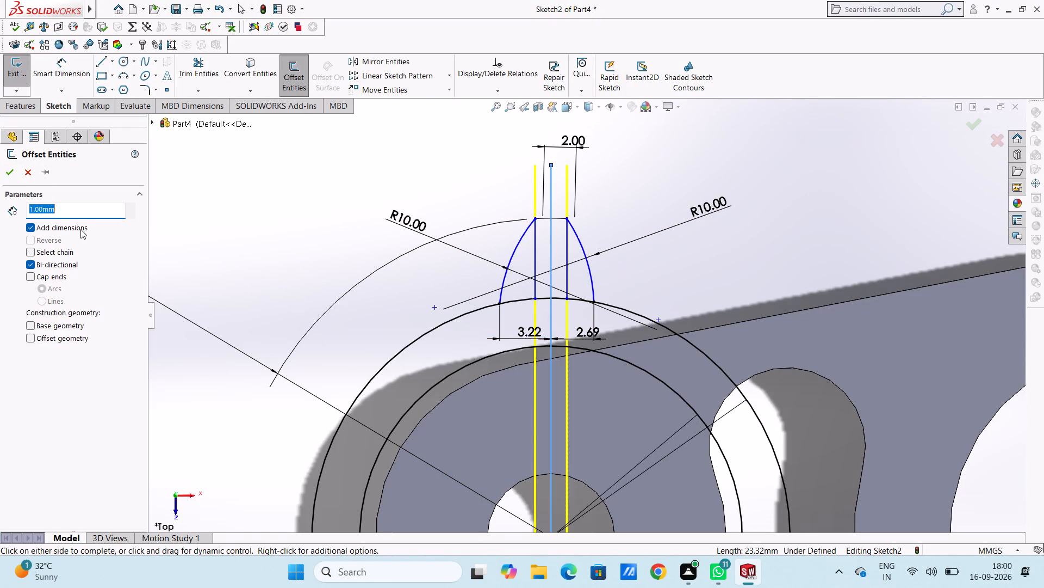
{"action": "type", "text": "3.22"}
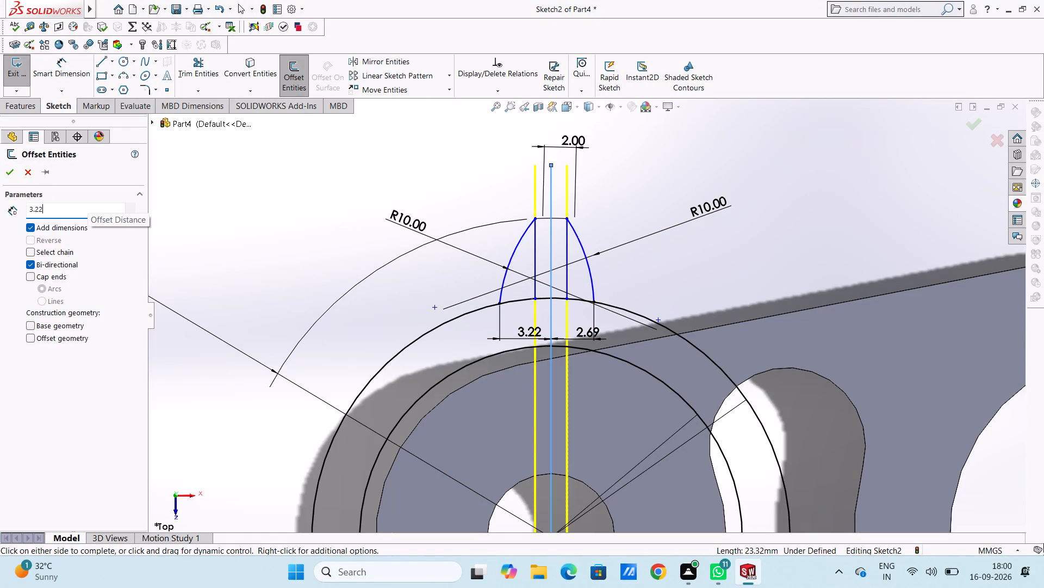
{"action": "key", "text": "Return"}
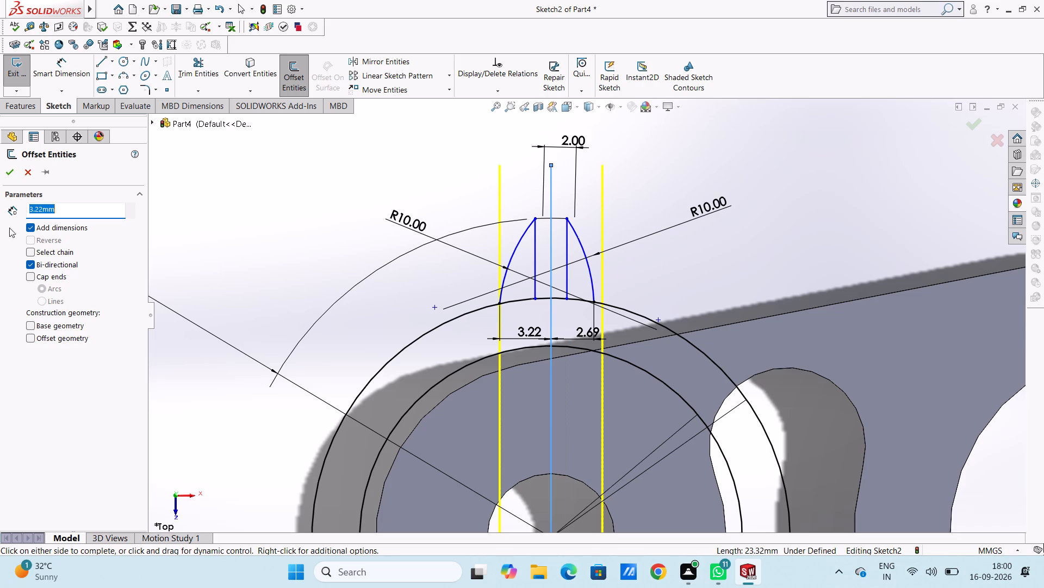
{"action": "left_click", "coordinate": [29, 262]}
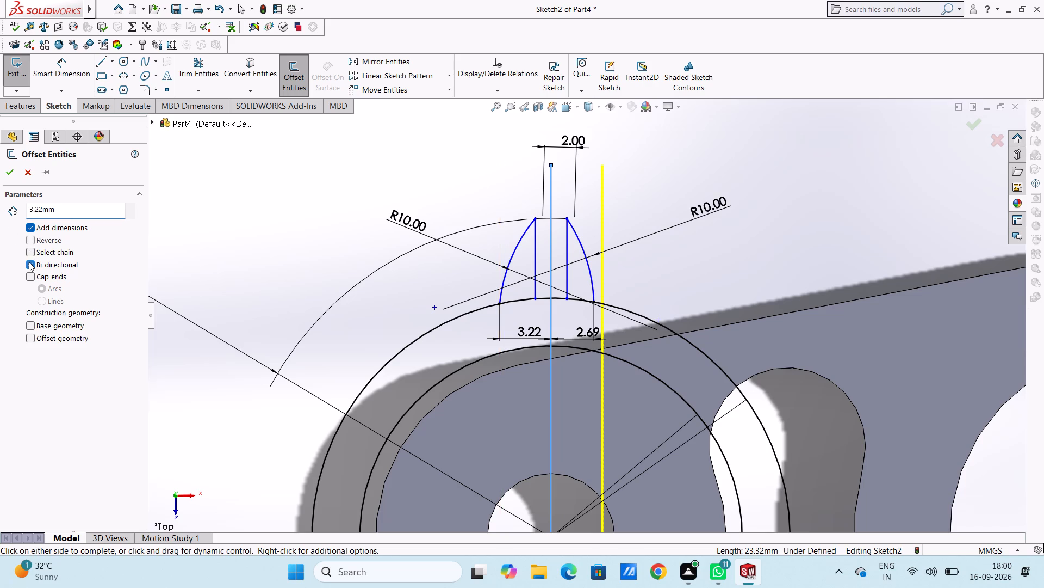
{"action": "left_click", "coordinate": [5, 175]}
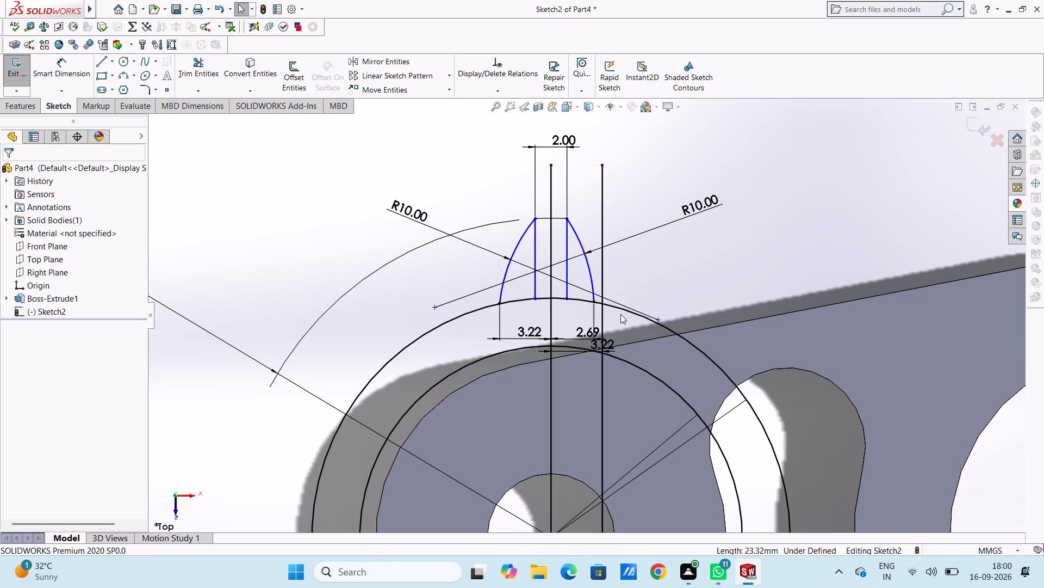
Delete the dimension between the right flank arc's lower end and the vertical centre line.
{"action": "scroll", "coordinate": [620, 314], "scroll_direction": "down", "scroll_amount": 4}
{"action": "double_click", "coordinate": [525, 361]}
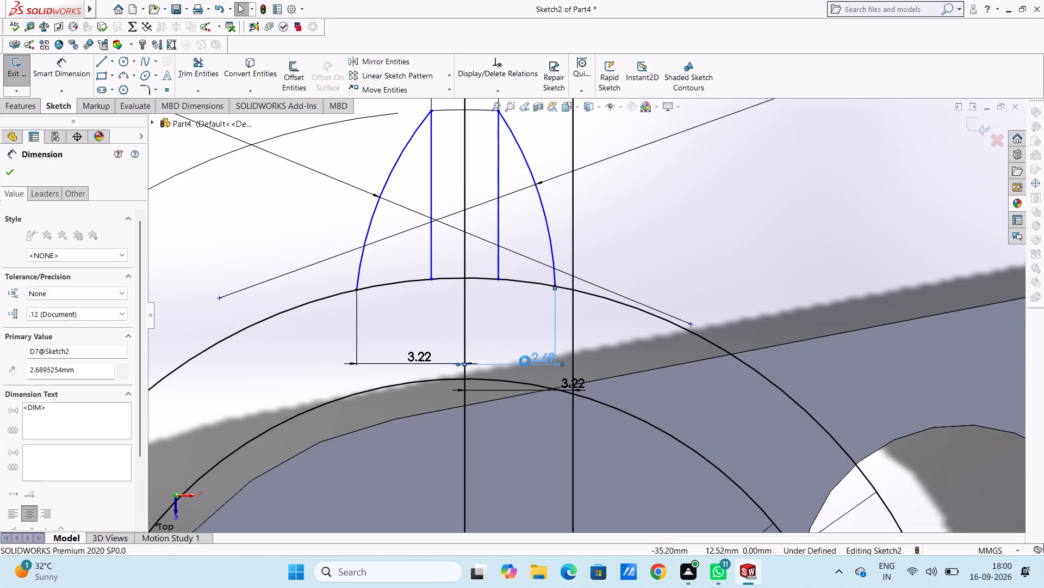
{"action": "key", "text": "Delete"}
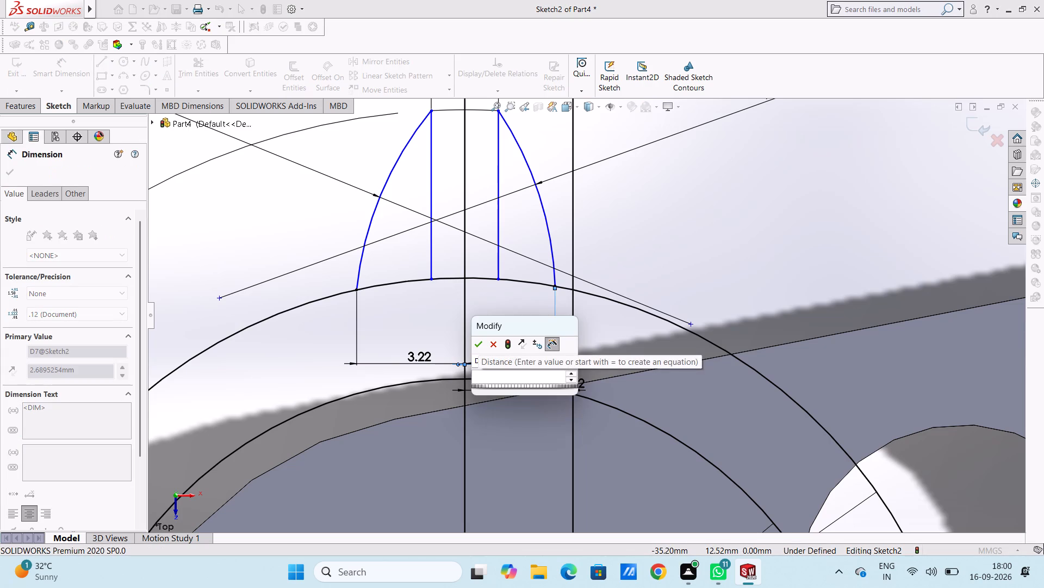
{"action": "left_click", "coordinate": [532, 305]}
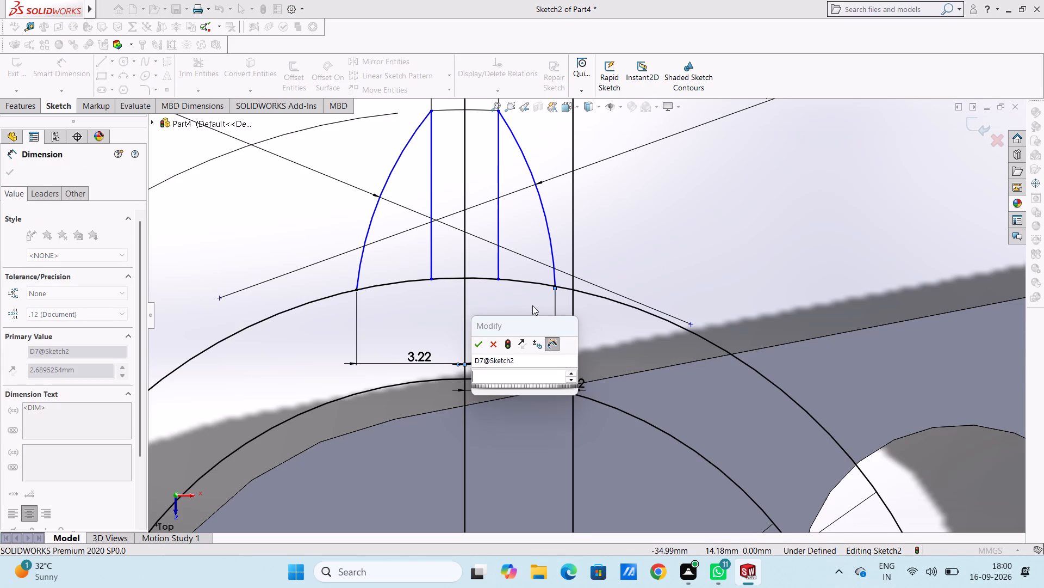
{"action": "left_click", "coordinate": [490, 344]}
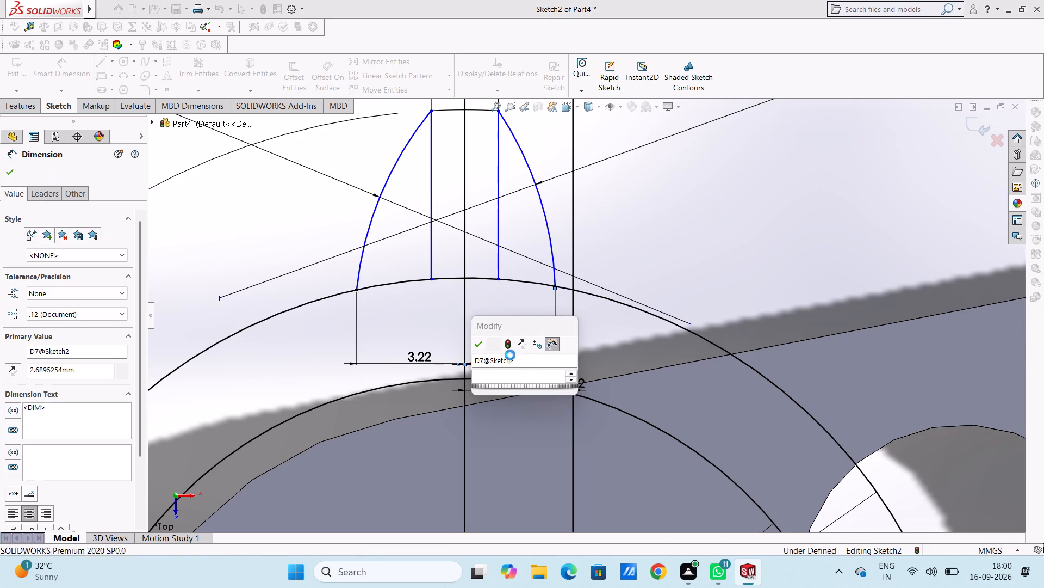
{"action": "key", "text": "Delete"}
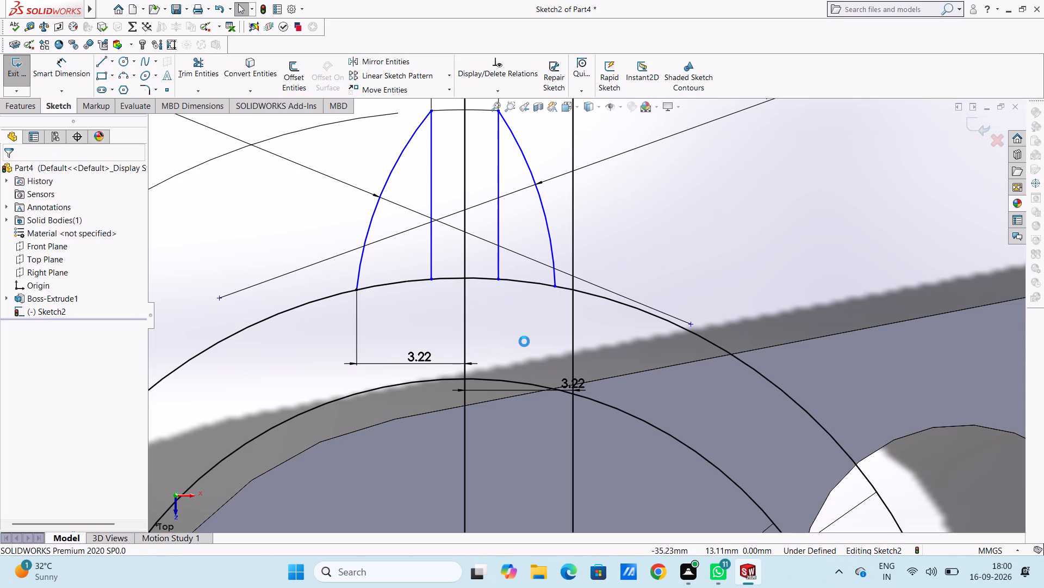
Move the right flank arc's lower end along the outer circle onto the offset vertical line, making it coincident.
{"action": "double_click", "coordinate": [556, 285]}
{"action": "left_click_drag", "start_coordinate": [556, 285], "coordinate": [565, 287]}
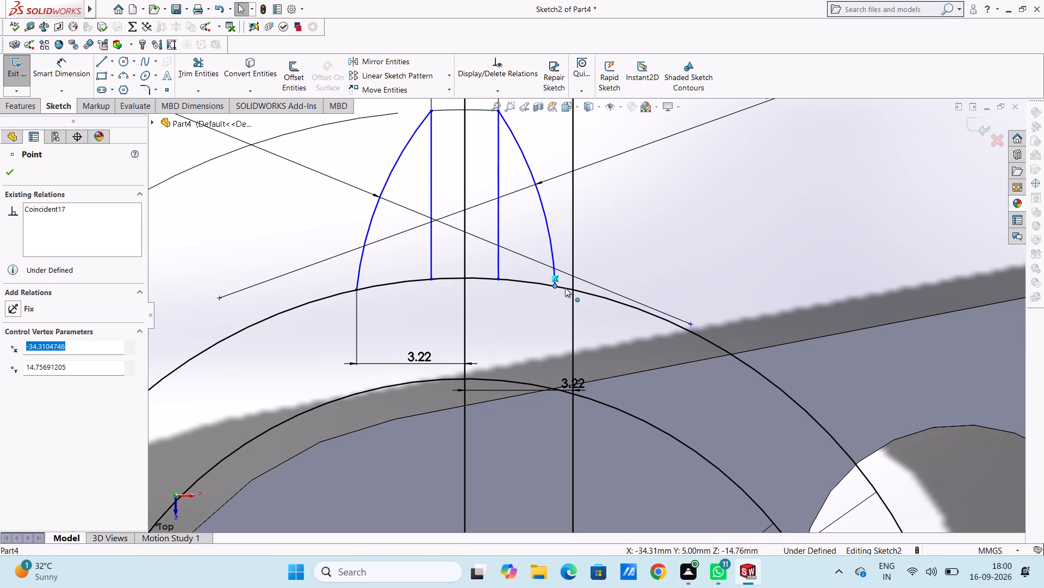
{"action": "left_click_drag", "start_coordinate": [565, 287], "coordinate": [571, 289]}
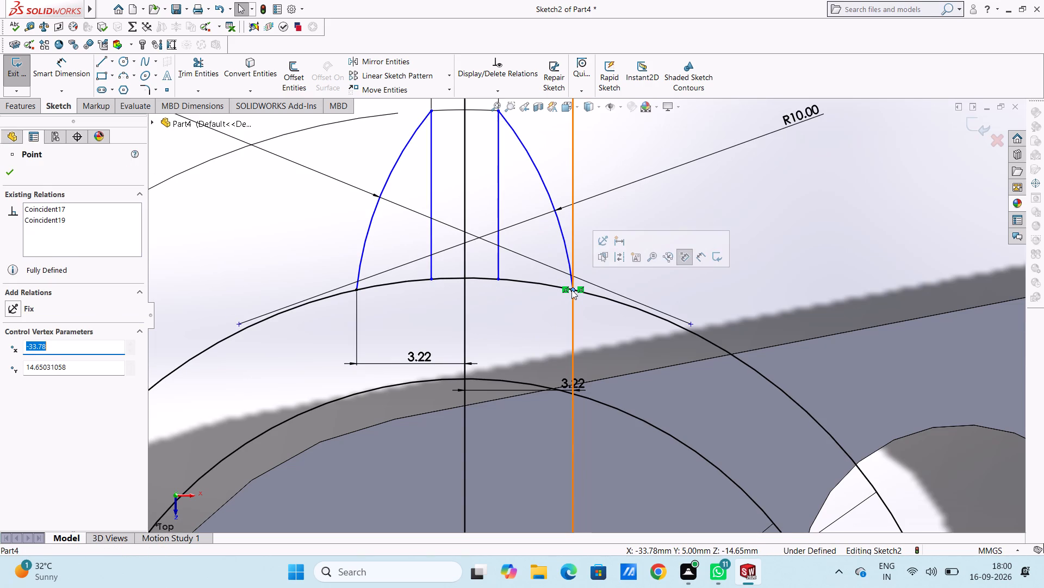
{"action": "left_click", "coordinate": [694, 209]}
{"action": "scroll", "coordinate": [694, 210], "scroll_direction": "up", "scroll_amount": 3}
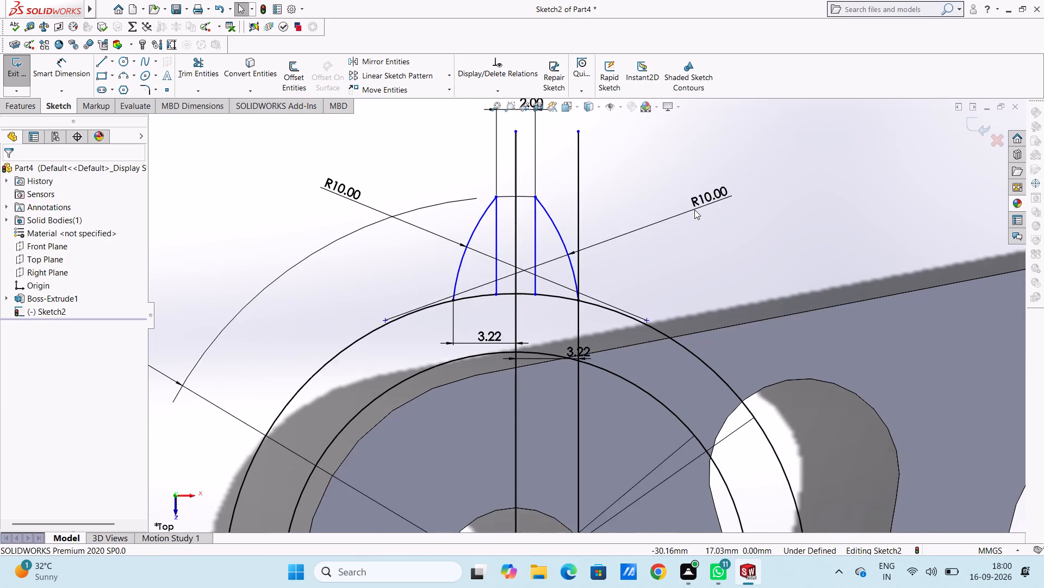
{"action": "scroll", "coordinate": [694, 210], "scroll_direction": "up", "scroll_amount": 2}
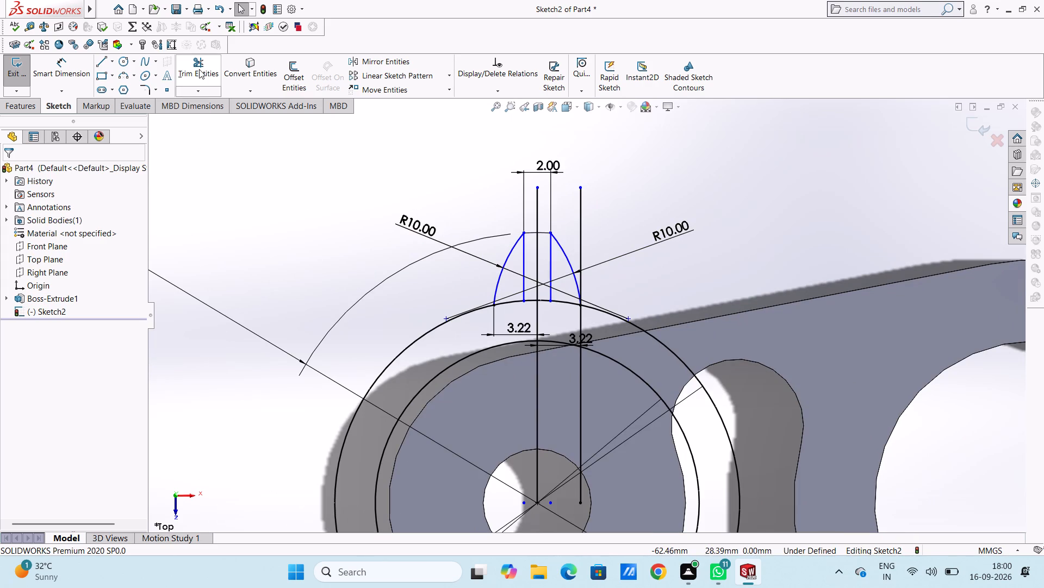
{"action": "left_click", "coordinate": [579, 226]}
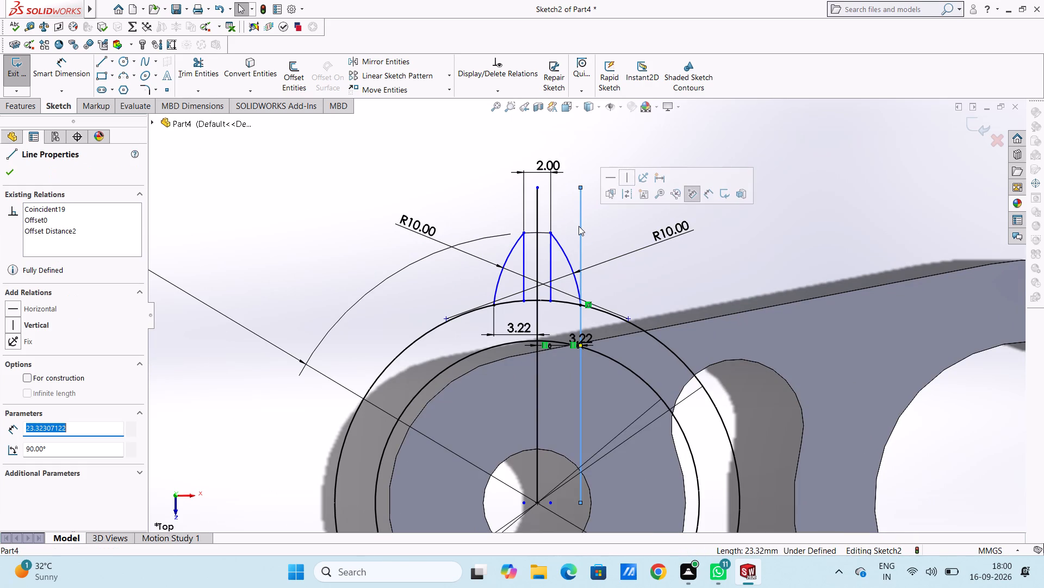
{"action": "key", "text": "Escape"}
{"action": "key", "text": "Escape"}
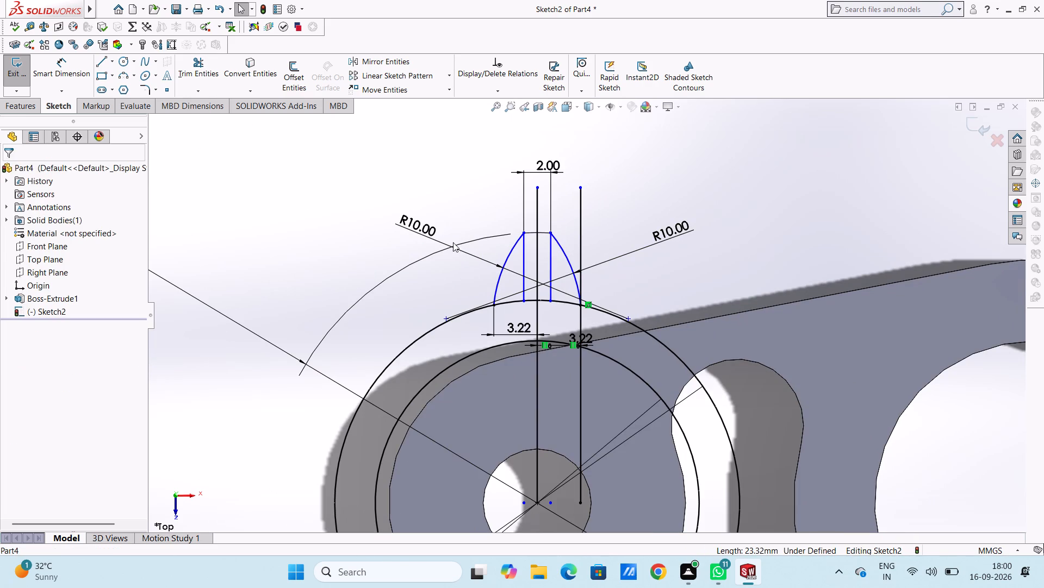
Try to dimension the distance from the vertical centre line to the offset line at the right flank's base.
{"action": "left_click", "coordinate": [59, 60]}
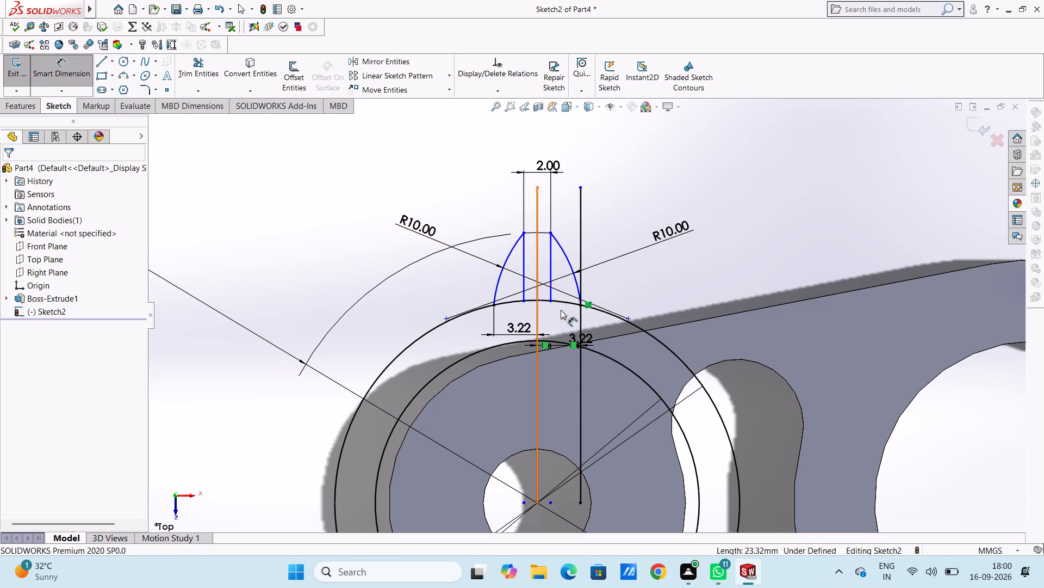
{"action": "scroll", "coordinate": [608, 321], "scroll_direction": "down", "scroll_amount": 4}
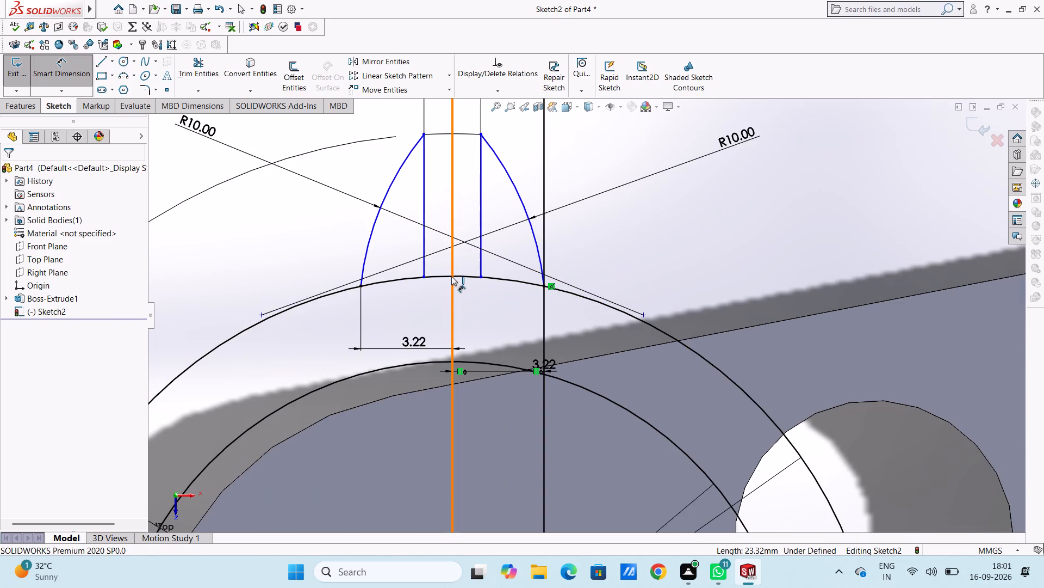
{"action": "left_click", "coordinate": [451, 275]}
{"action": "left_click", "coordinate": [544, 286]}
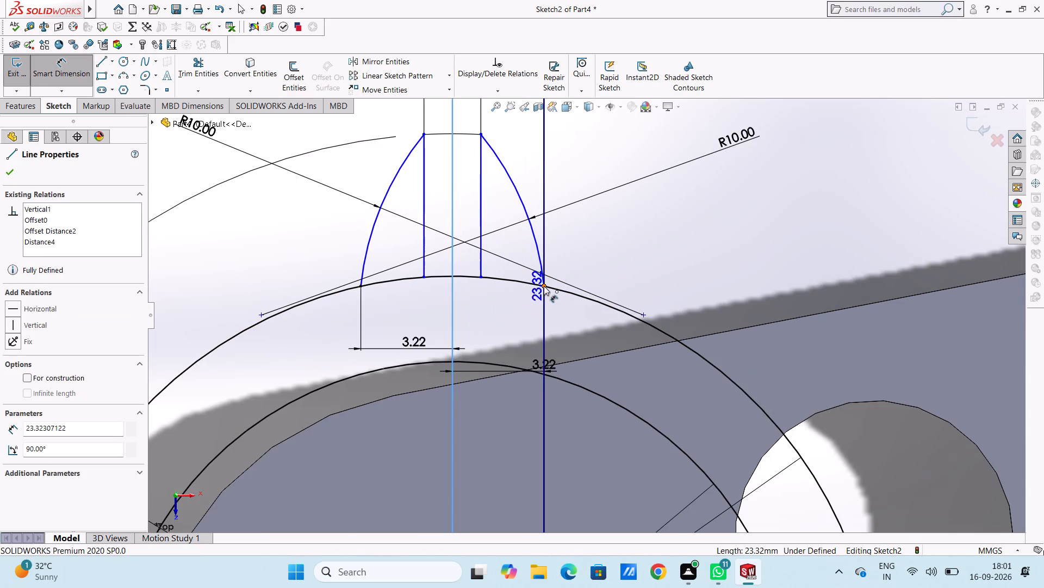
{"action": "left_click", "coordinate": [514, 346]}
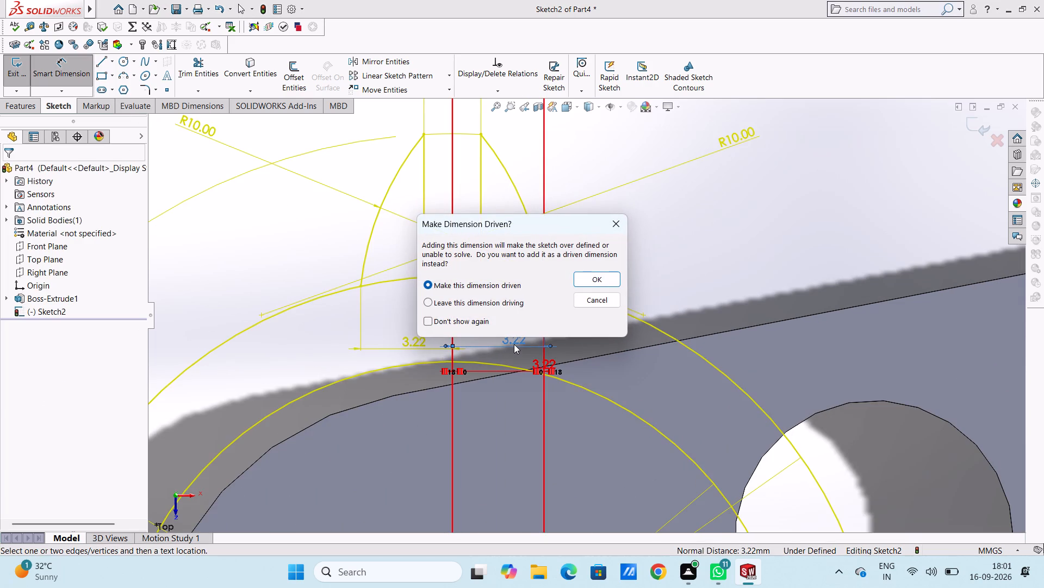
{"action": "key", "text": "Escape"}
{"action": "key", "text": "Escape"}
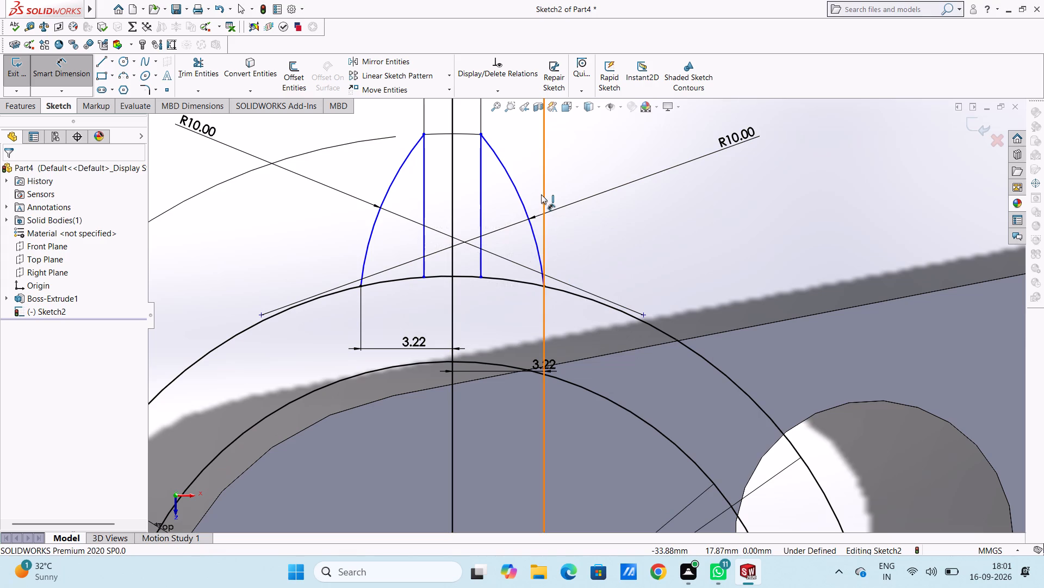
Delete the offset vertical line and the vertical centre line, together with the centre line's associated base dimension.
{"action": "left_click", "coordinate": [541, 194]}
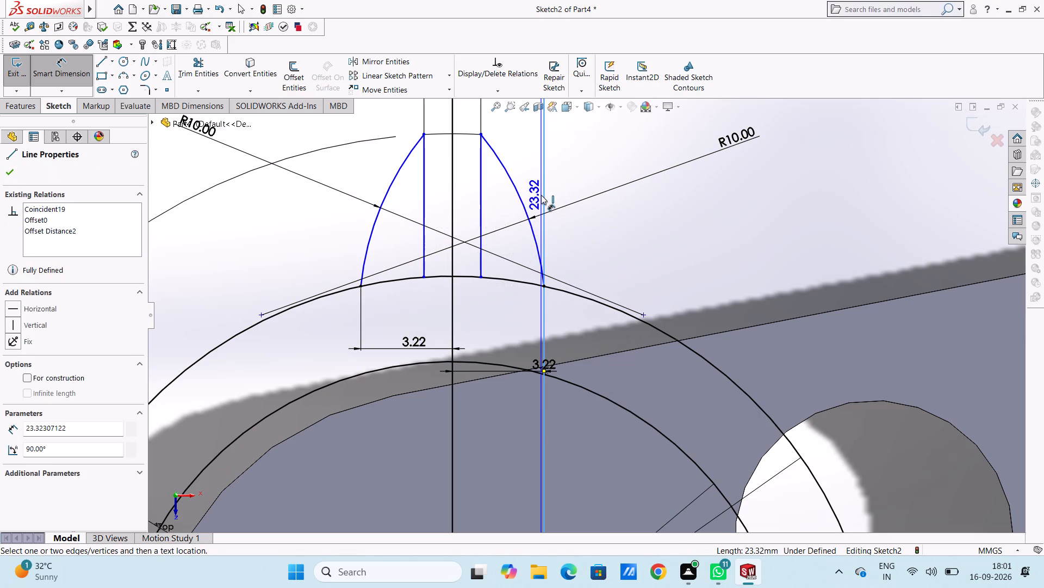
{"action": "key", "text": "Delete"}
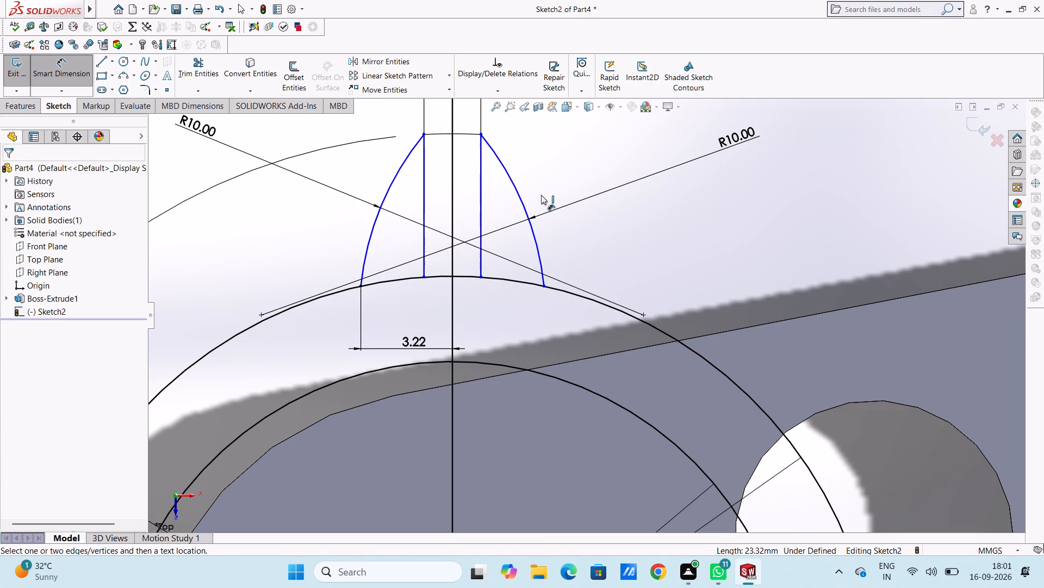
{"action": "left_click", "coordinate": [451, 185]}
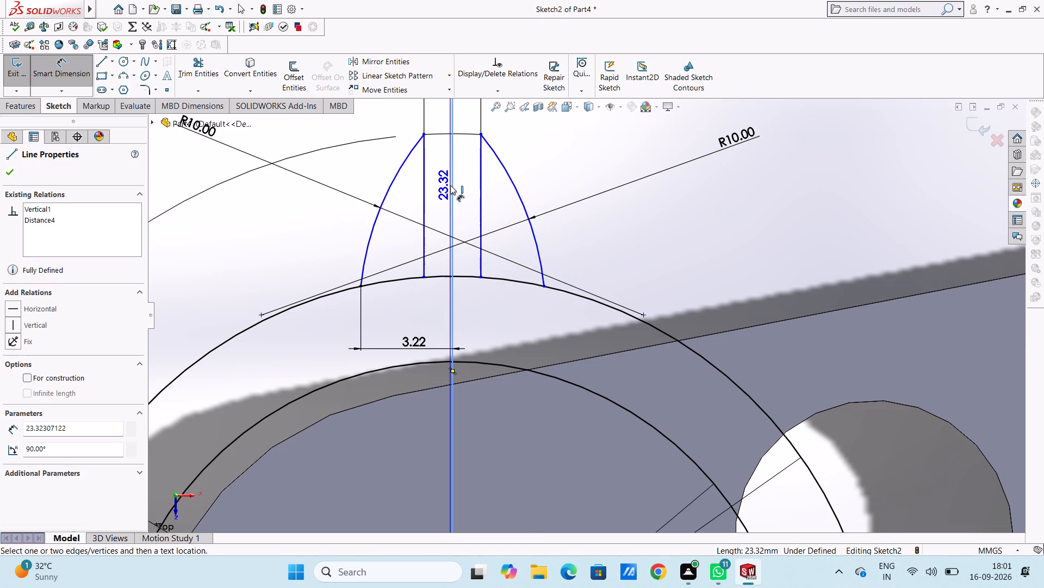
{"action": "key", "text": "Delete"}
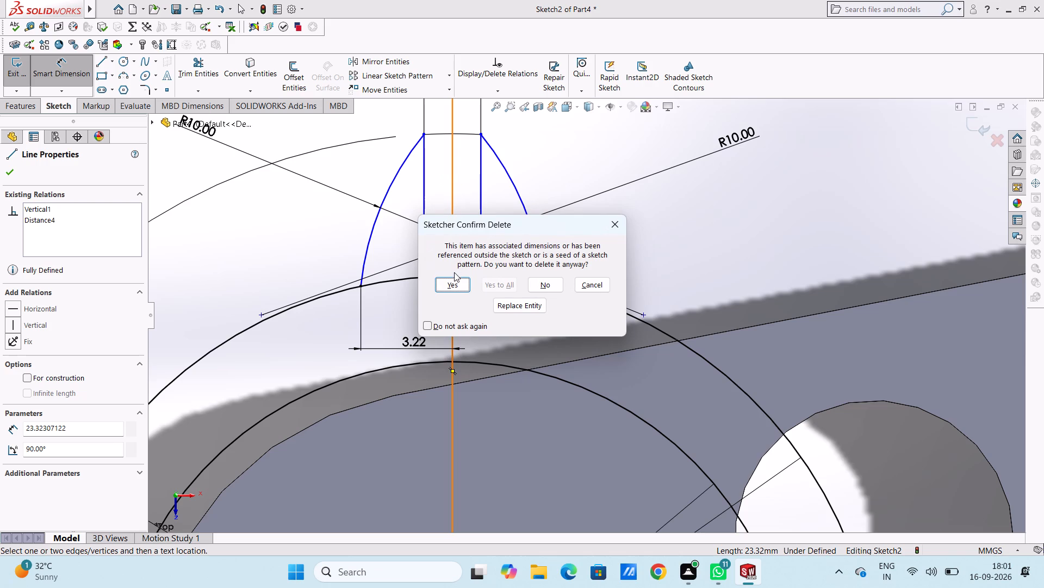
{"action": "left_click", "coordinate": [449, 284]}
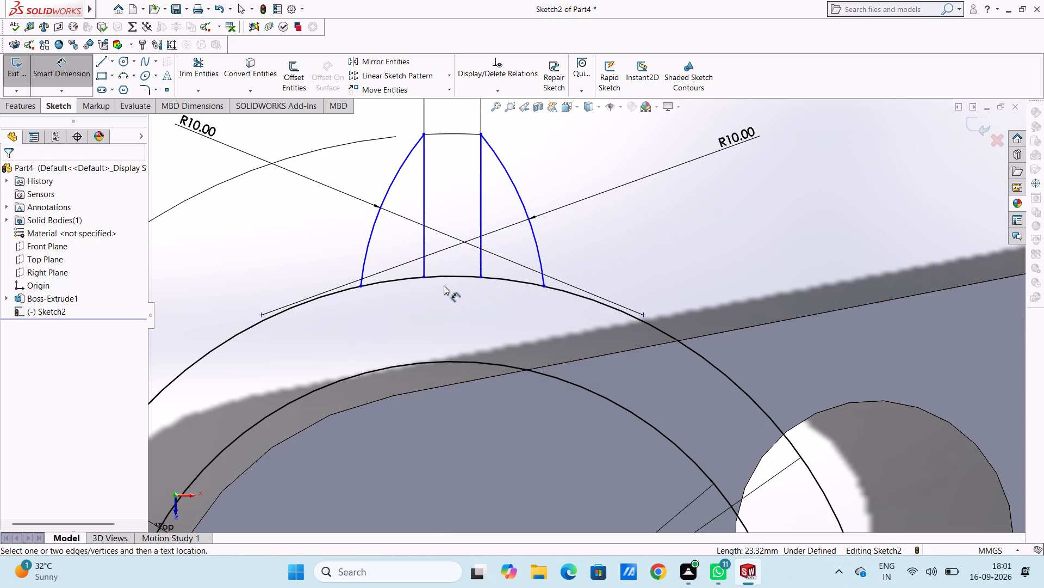
Trim away the two inner vertical lines between the tooth's top corners and the outer circle.
{"action": "left_click", "coordinate": [201, 70]}
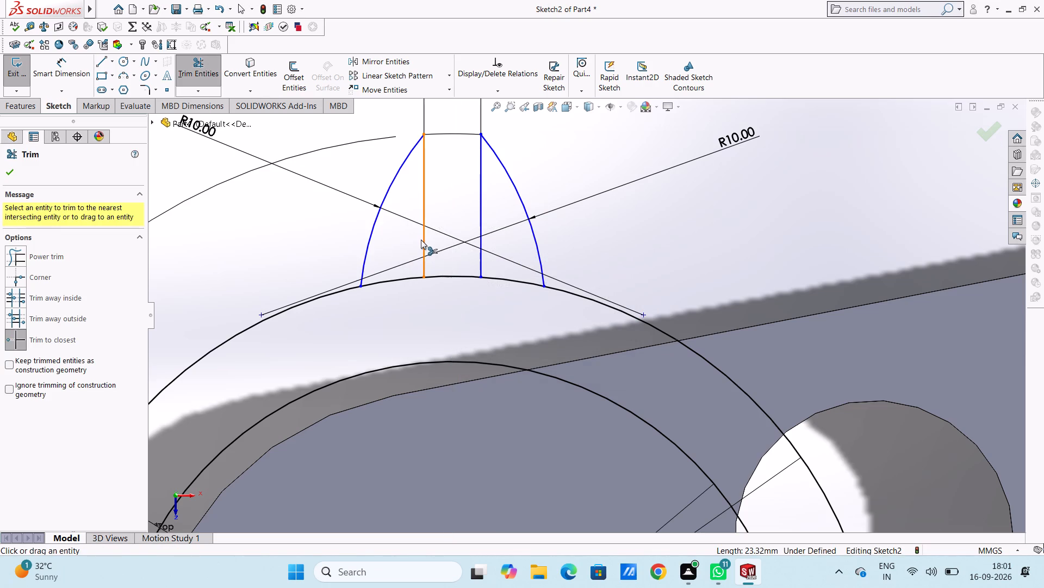
{"action": "left_click", "coordinate": [422, 241]}
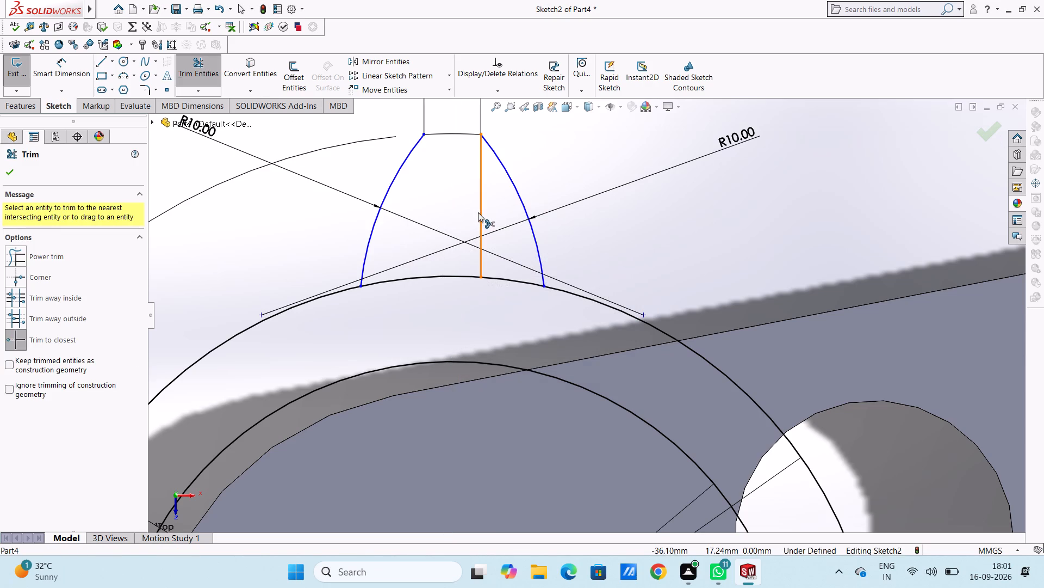
{"action": "left_click", "coordinate": [479, 213]}
{"action": "key", "text": "Escape"}
{"action": "key", "text": "Escape"}
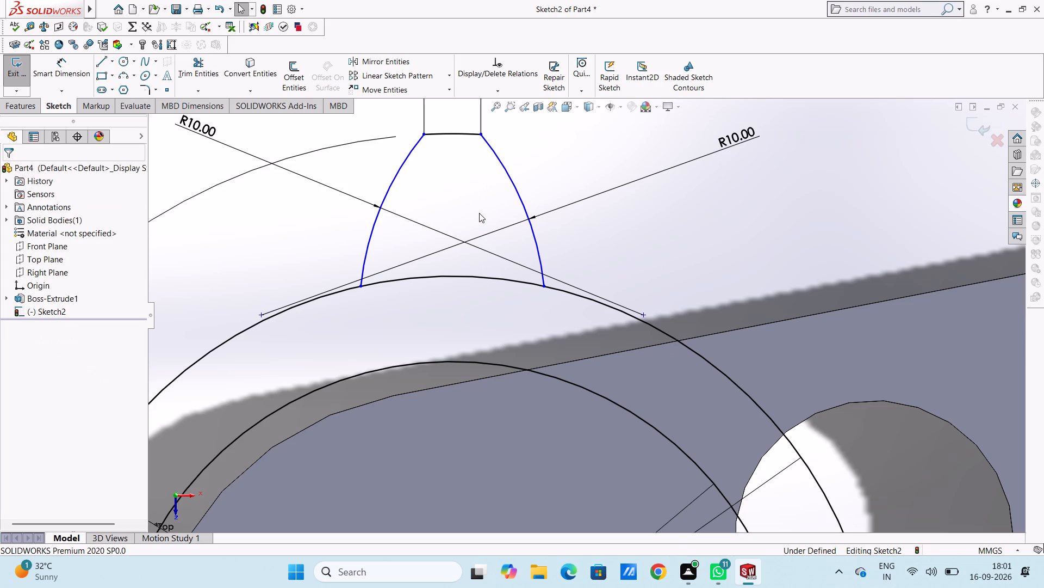
Start a circular sketch pattern of the tooth's two flank arcs and top arc, centred on the left hole's centre point.
{"action": "scroll", "coordinate": [479, 213], "scroll_direction": "up", "scroll_amount": 6}
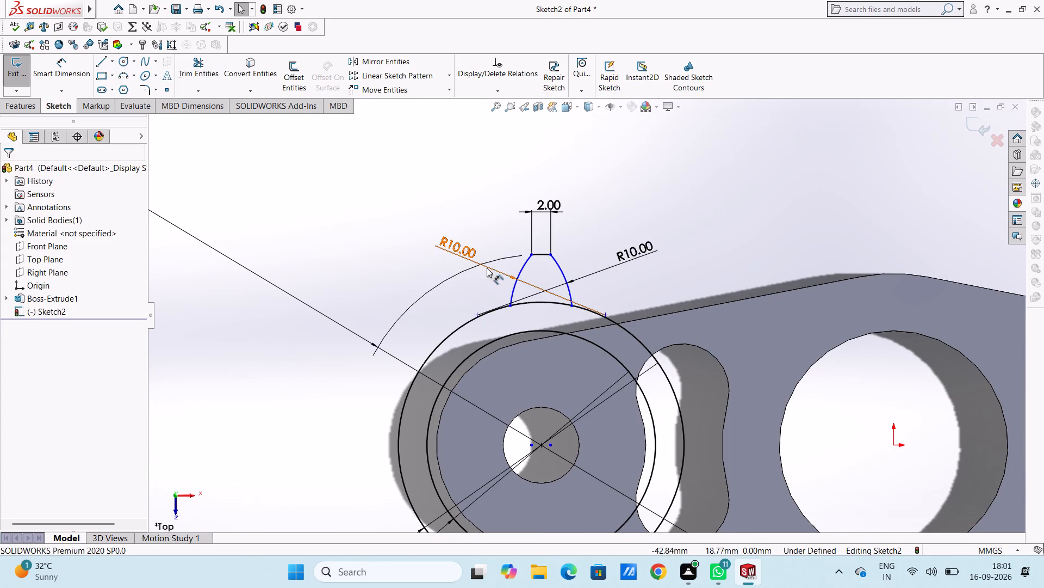
{"action": "left_click", "coordinate": [513, 286]}
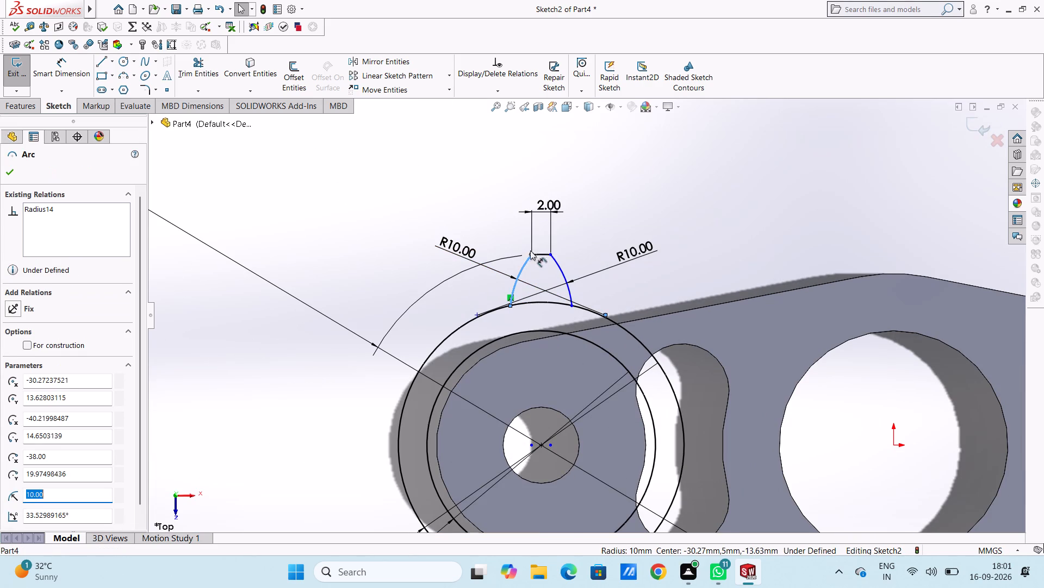
{"action": "left_click", "coordinate": [541, 254], "text": "ctrl"}
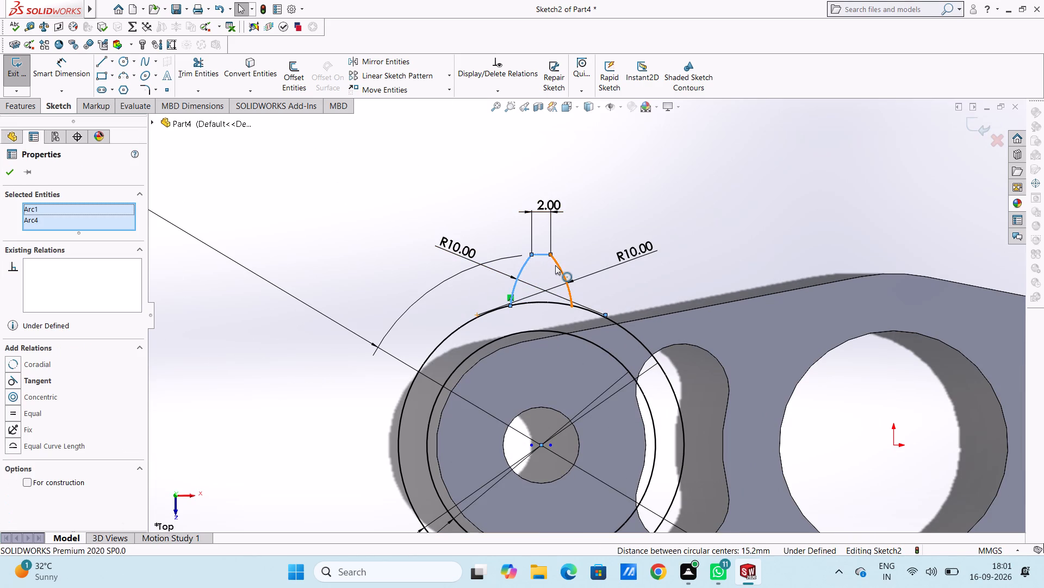
{"action": "left_click", "coordinate": [556, 265], "text": "ctrl"}
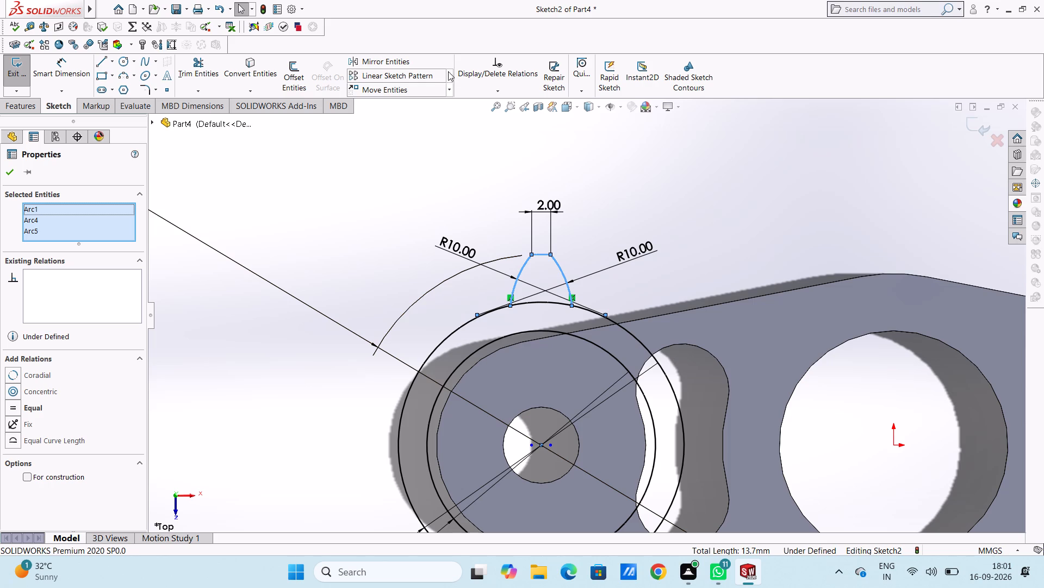
{"action": "left_click", "coordinate": [451, 77]}
{"action": "left_click", "coordinate": [442, 102]}
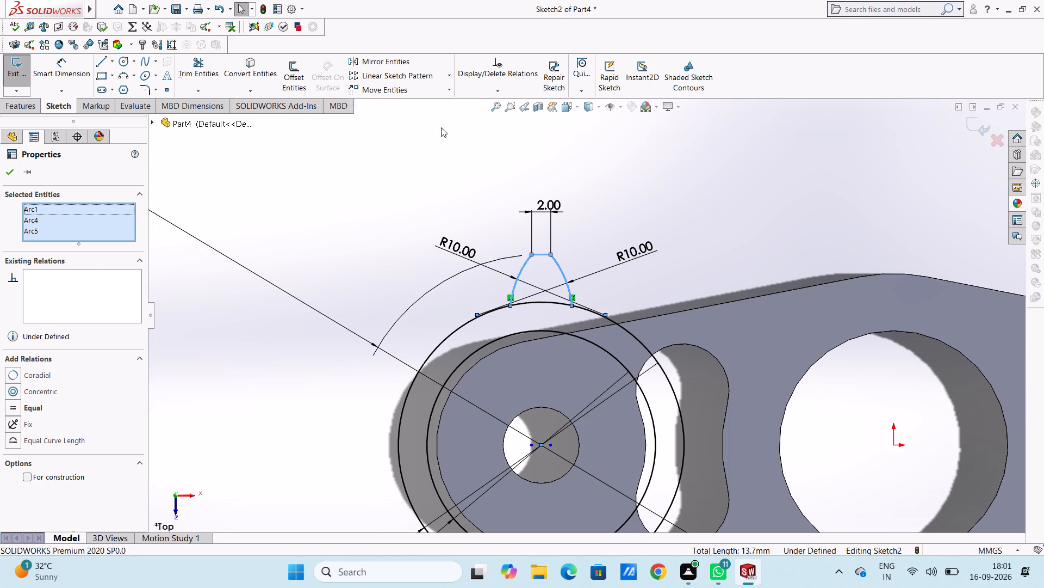
{"action": "scroll", "coordinate": [423, 262], "scroll_direction": "up", "scroll_amount": 4}
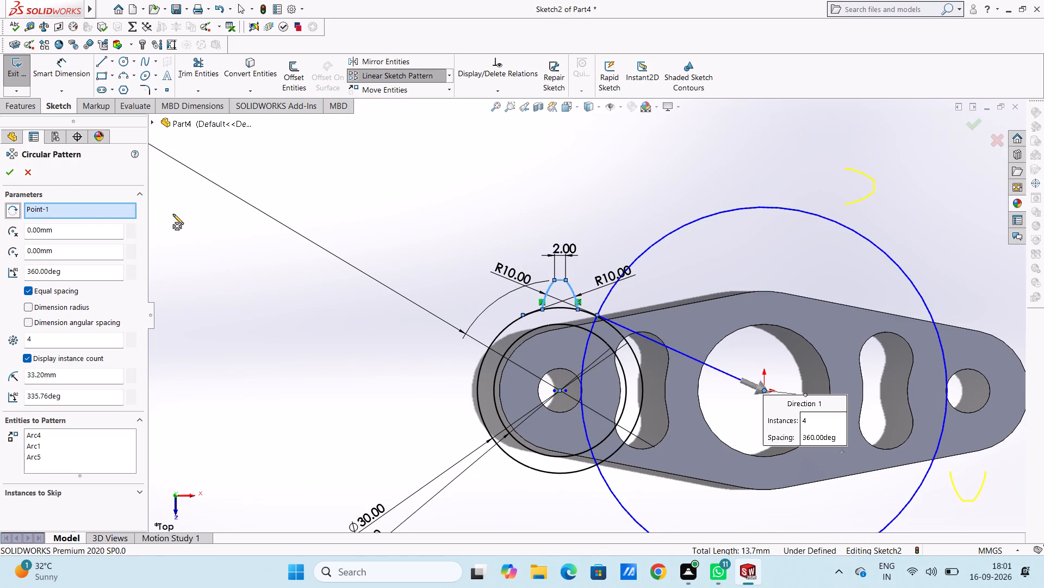
{"action": "right_click", "coordinate": [110, 212]}
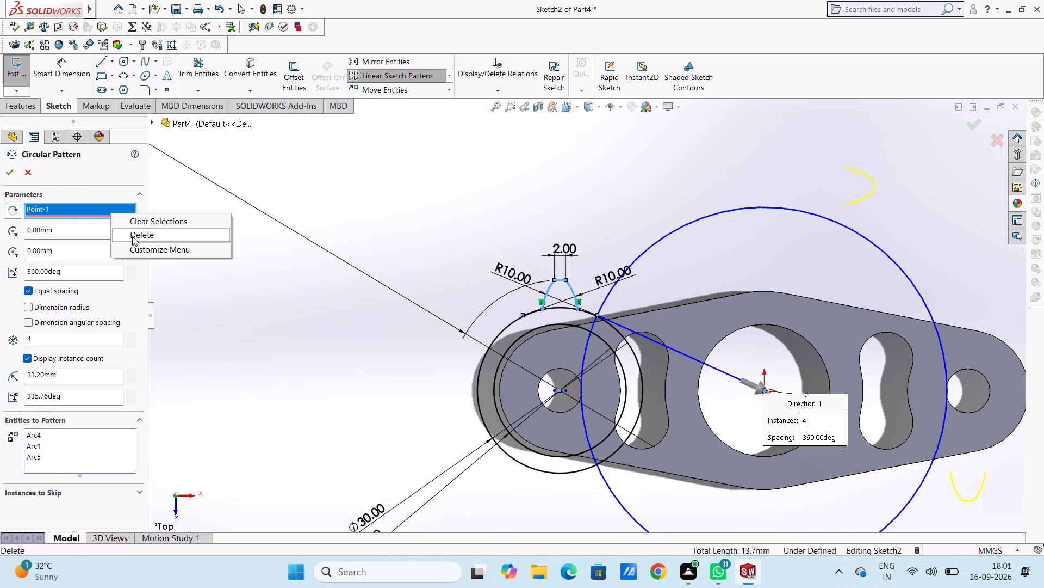
{"action": "left_click", "coordinate": [132, 236]}
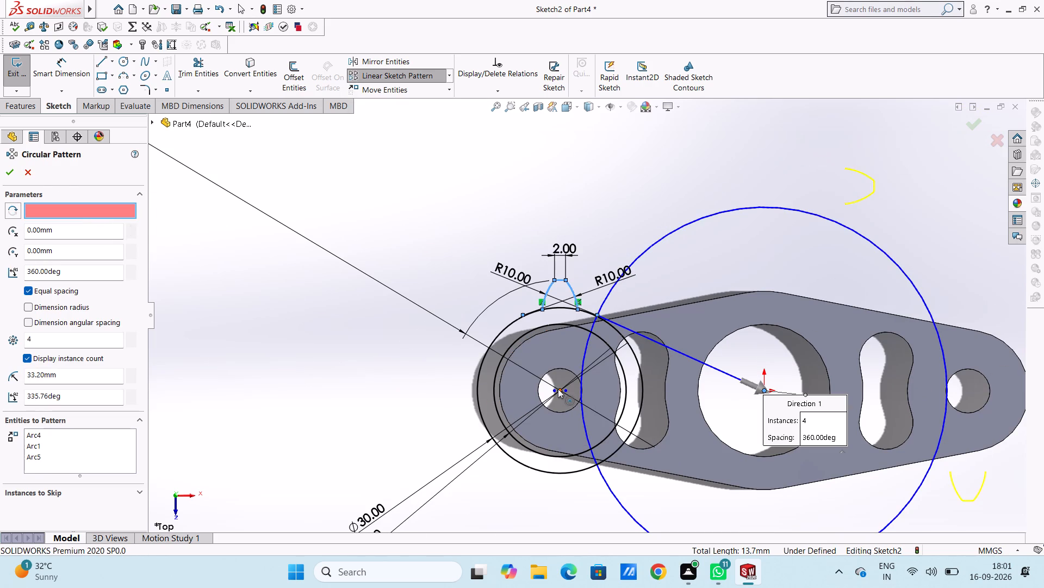
{"action": "left_click", "coordinate": [558, 389]}
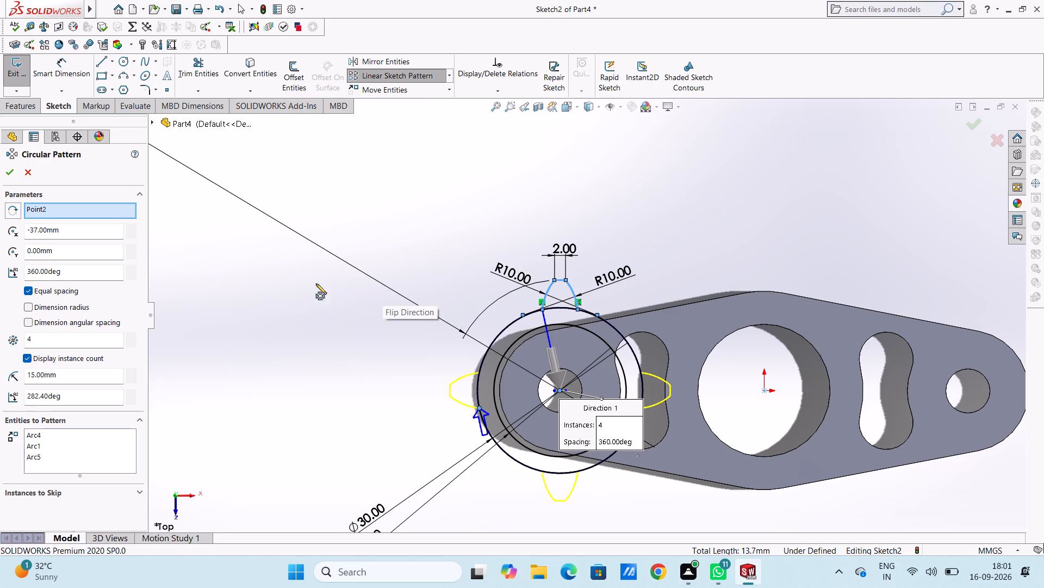
Set the circular pattern to 11 equally spaced teeth over 360 degrees and apply it.
{"action": "double_click", "coordinate": [43, 338]}
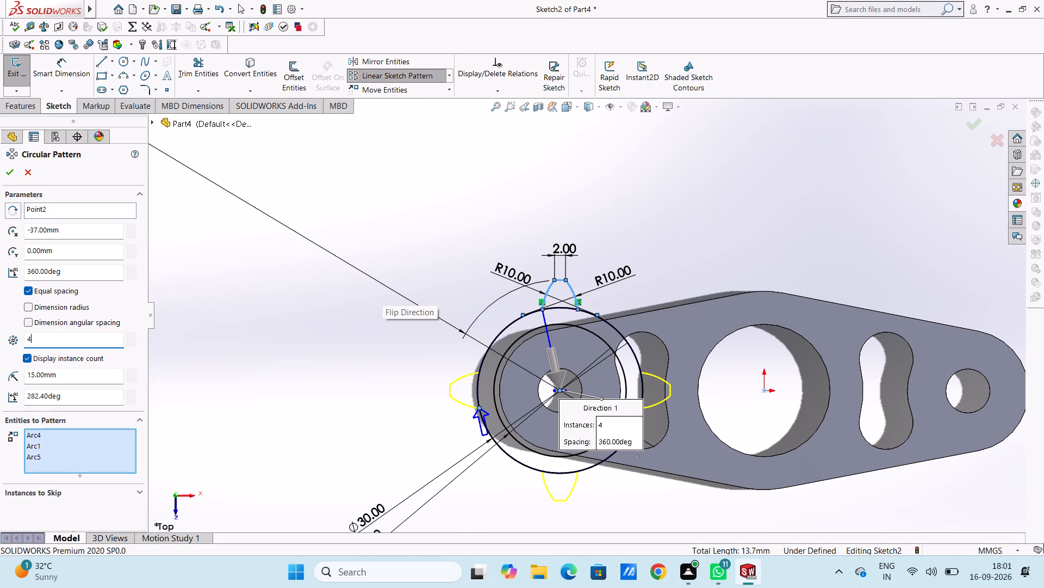
{"action": "double_click", "coordinate": [45, 338]}
{"action": "type", "text": "12"}
{"action": "key", "text": "Return"}
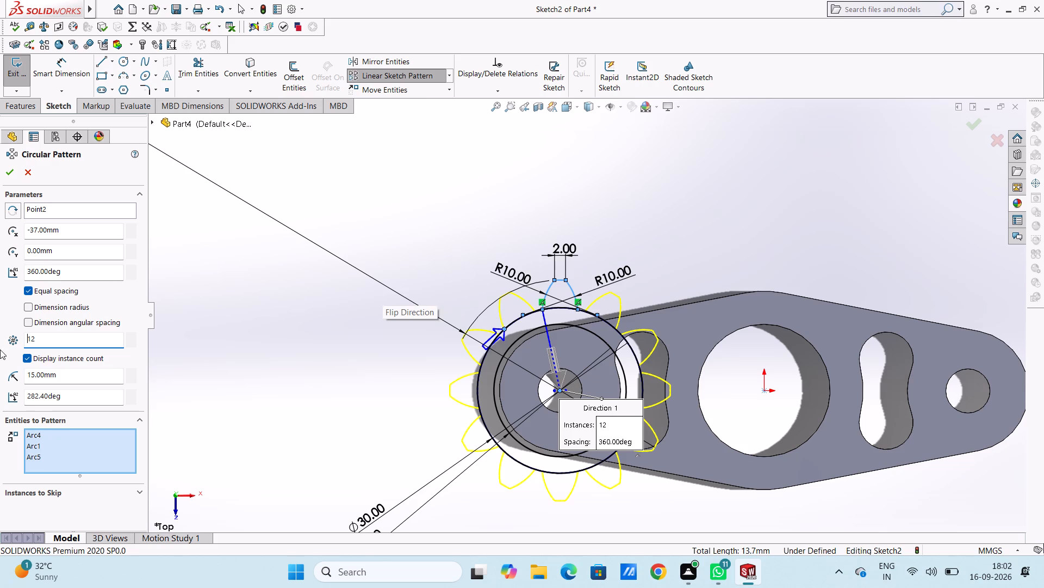
{"action": "double_click", "coordinate": [73, 343]}
{"action": "type", "text": "11"}
{"action": "key", "text": "Return"}
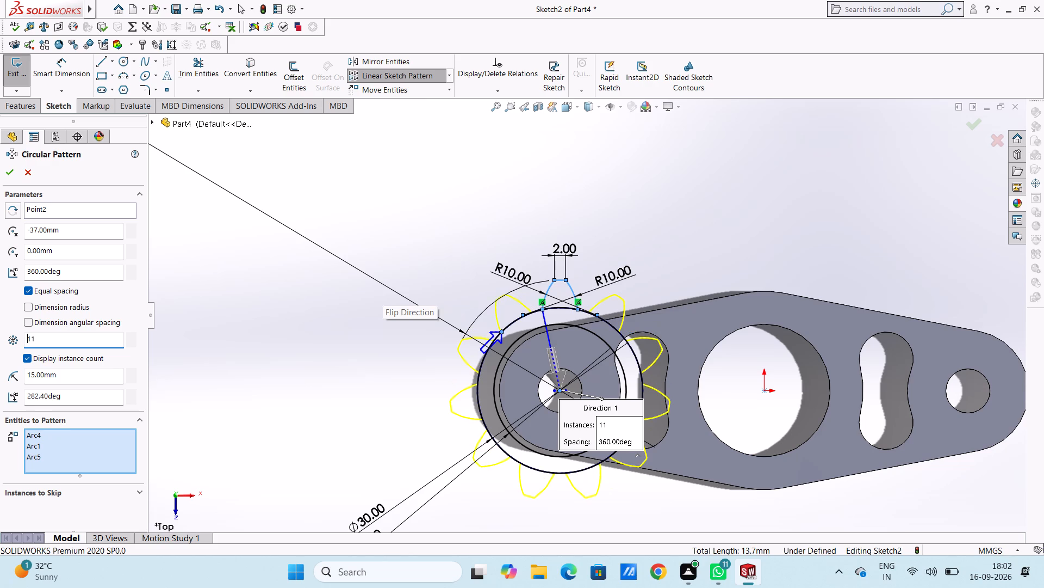
{"action": "left_click", "coordinate": [11, 176]}
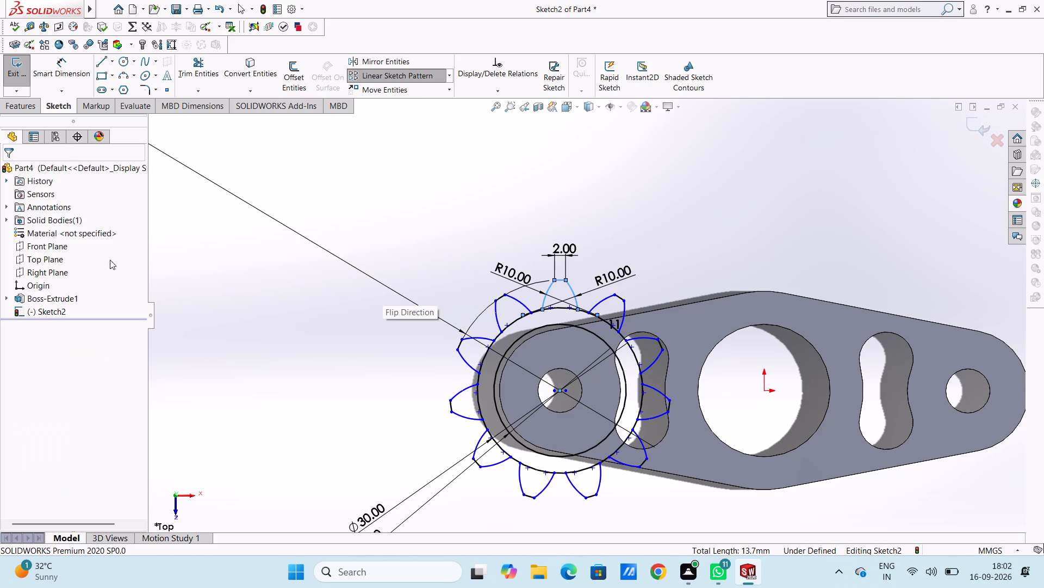
Trim away the 30 mm circle's segments at the base of all 11 teeth, leaving one continuous gear outline.
{"action": "scroll", "coordinate": [288, 348], "scroll_direction": "up", "scroll_amount": 1}
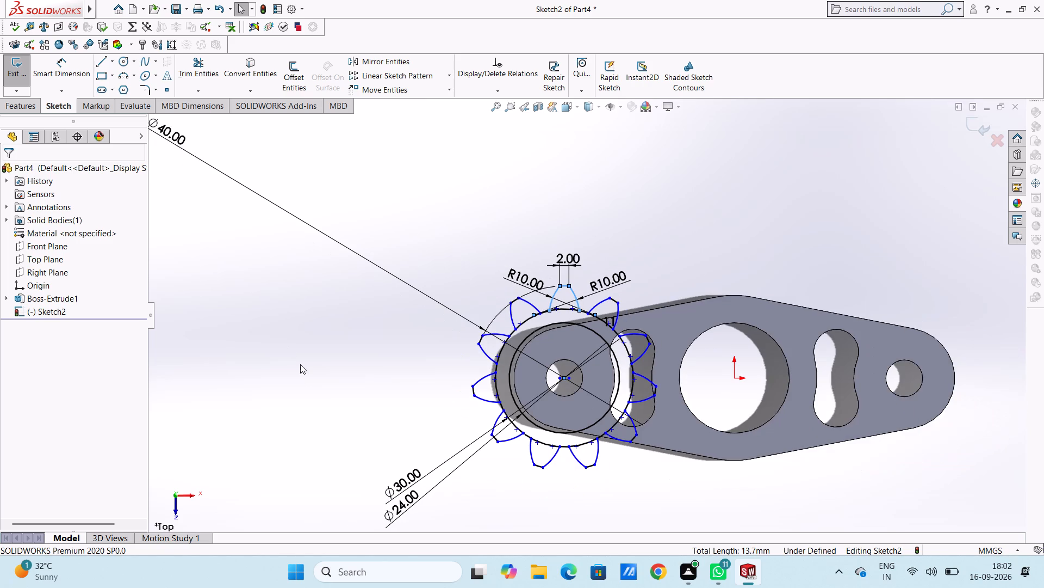
{"action": "scroll", "coordinate": [664, 395], "scroll_direction": "down", "scroll_amount": 4}
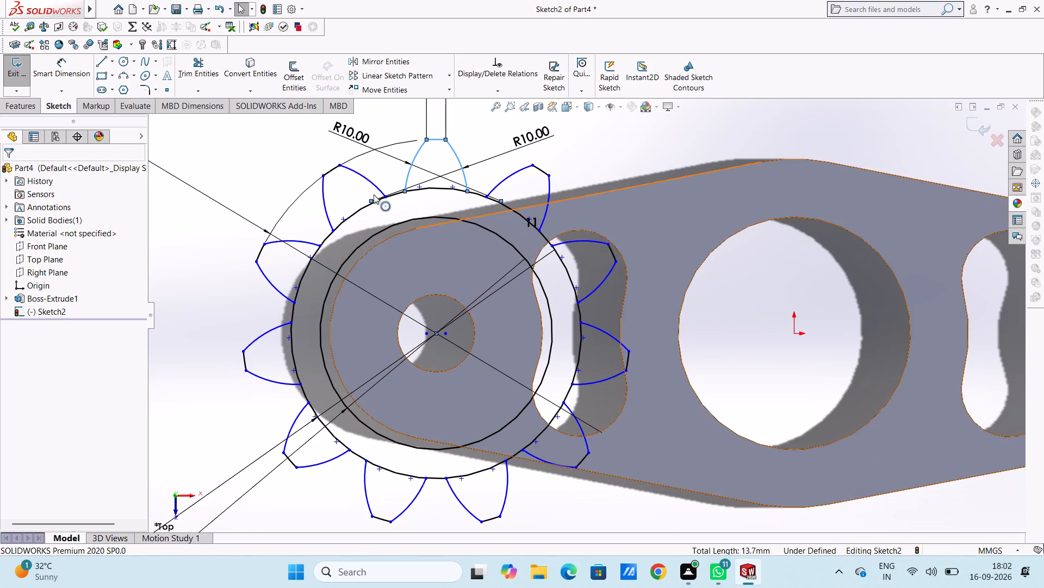
{"action": "left_click", "coordinate": [206, 66]}
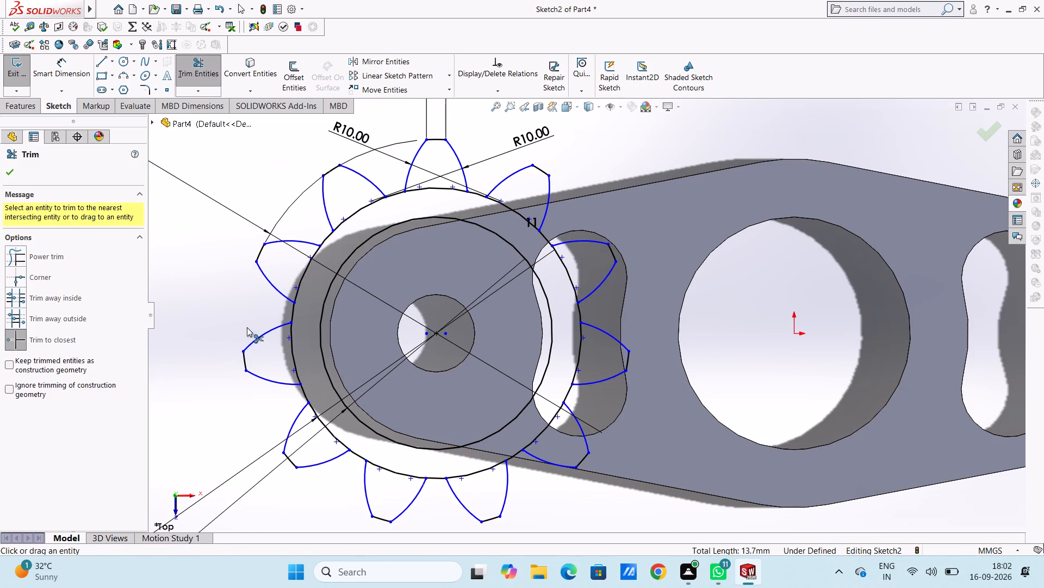
{"action": "left_click", "coordinate": [301, 277]}
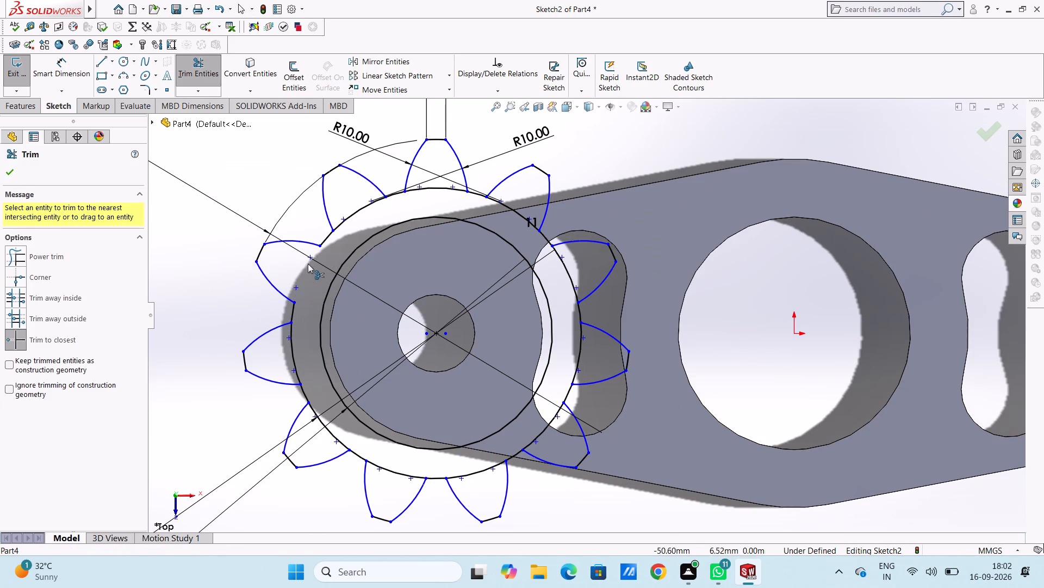
{"action": "left_click", "coordinate": [355, 216]}
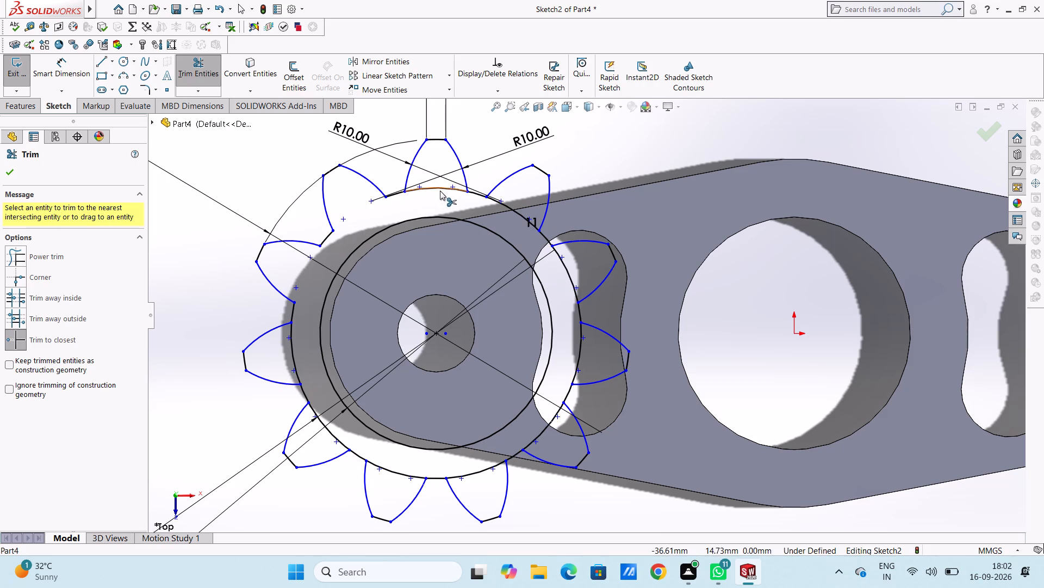
{"action": "left_click", "coordinate": [440, 191]}
{"action": "left_click", "coordinate": [522, 213]}
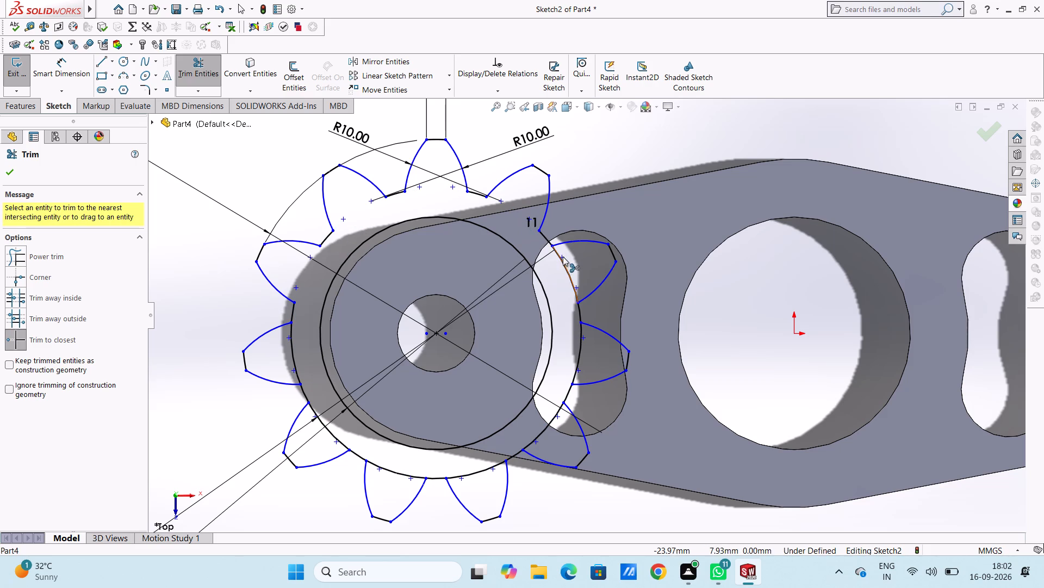
{"action": "left_click", "coordinate": [563, 256]}
{"action": "left_click", "coordinate": [581, 354]}
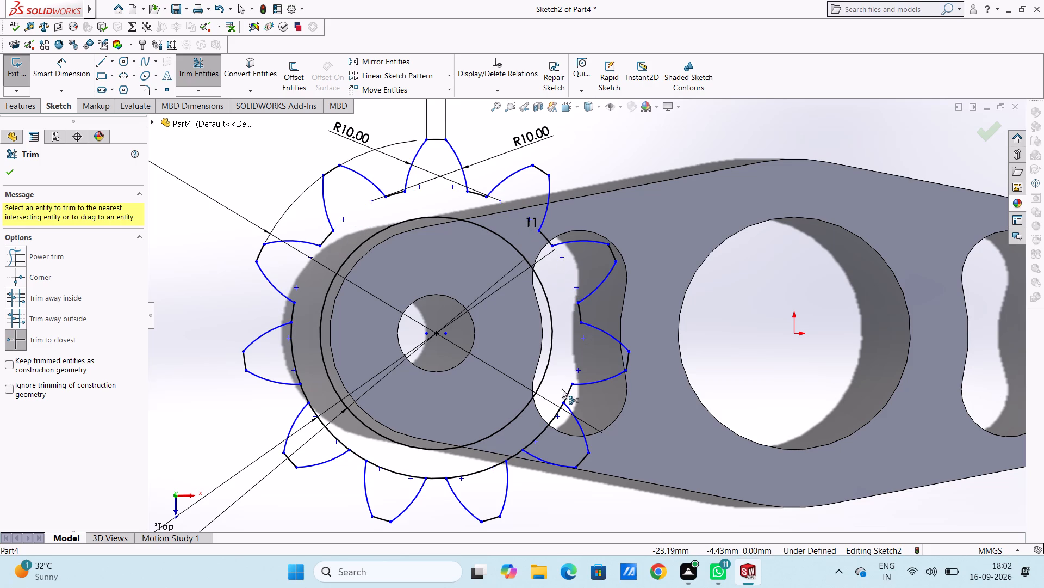
{"action": "left_click", "coordinate": [552, 420]}
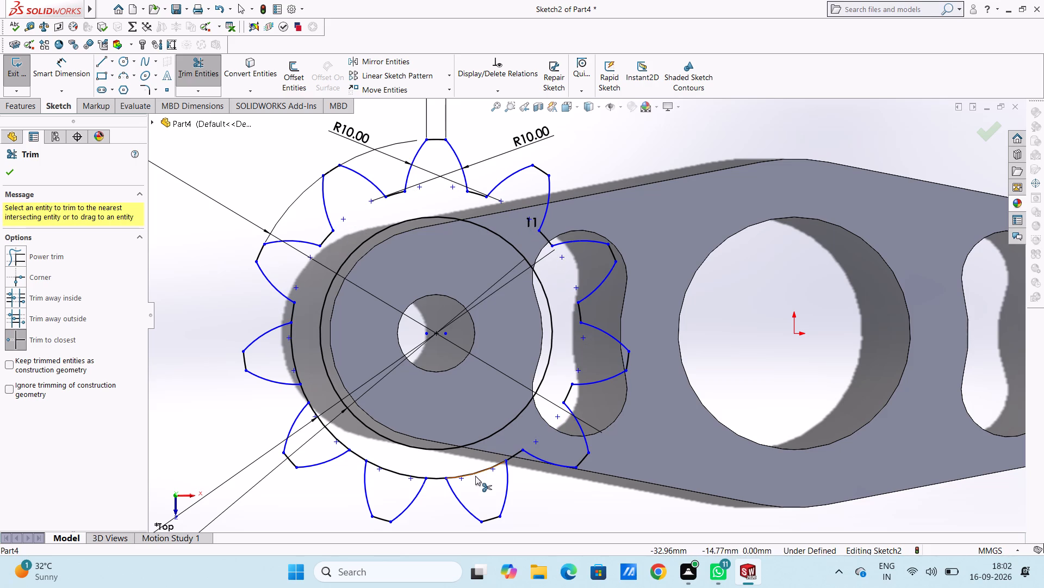
{"action": "left_click", "coordinate": [475, 476]}
{"action": "left_click", "coordinate": [399, 472]}
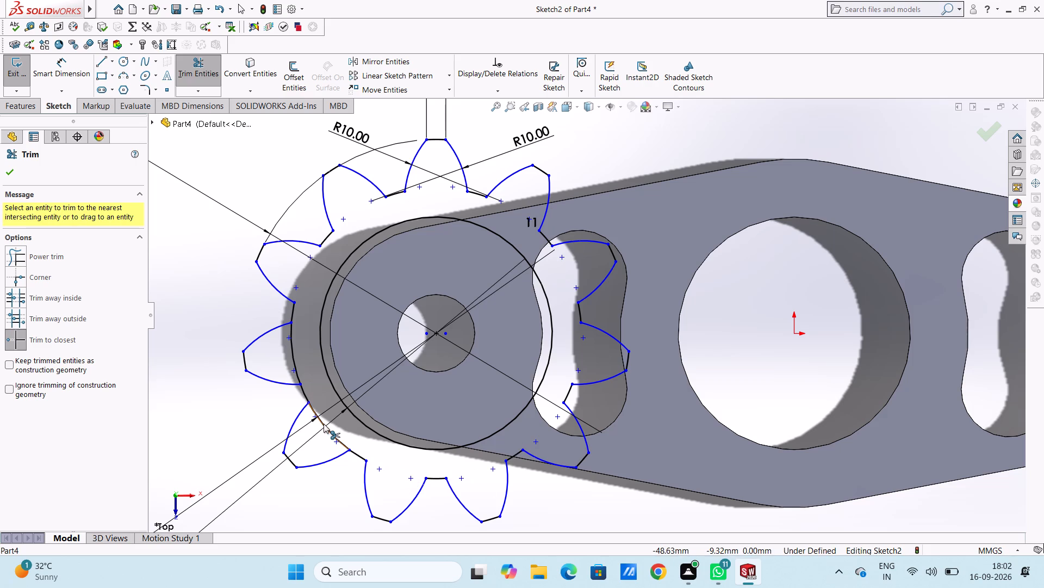
{"action": "left_click", "coordinate": [324, 426]}
{"action": "left_click", "coordinate": [294, 370]}
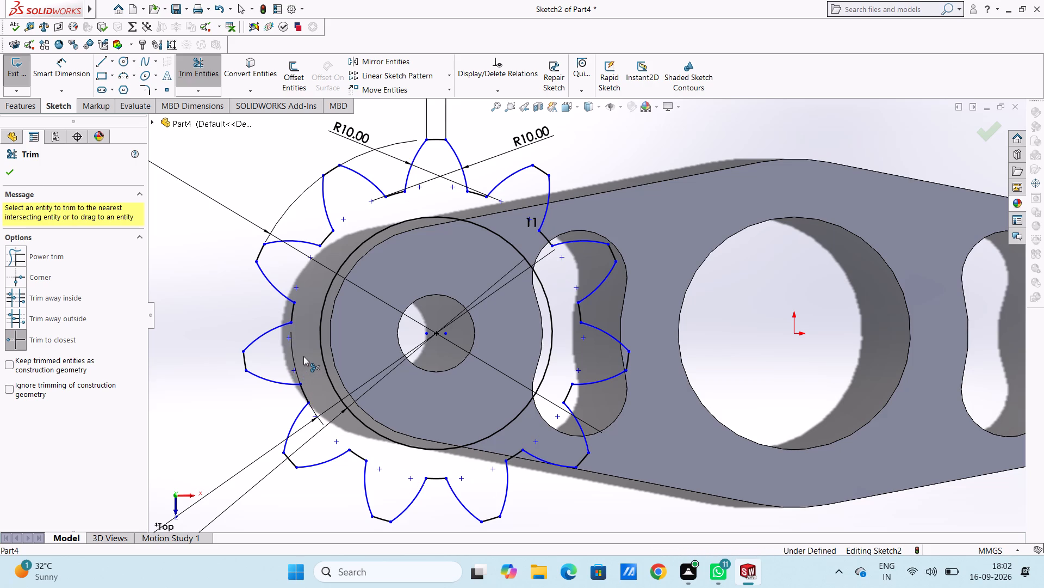
{"action": "key", "text": "Escape"}
{"action": "key", "text": "Escape"}
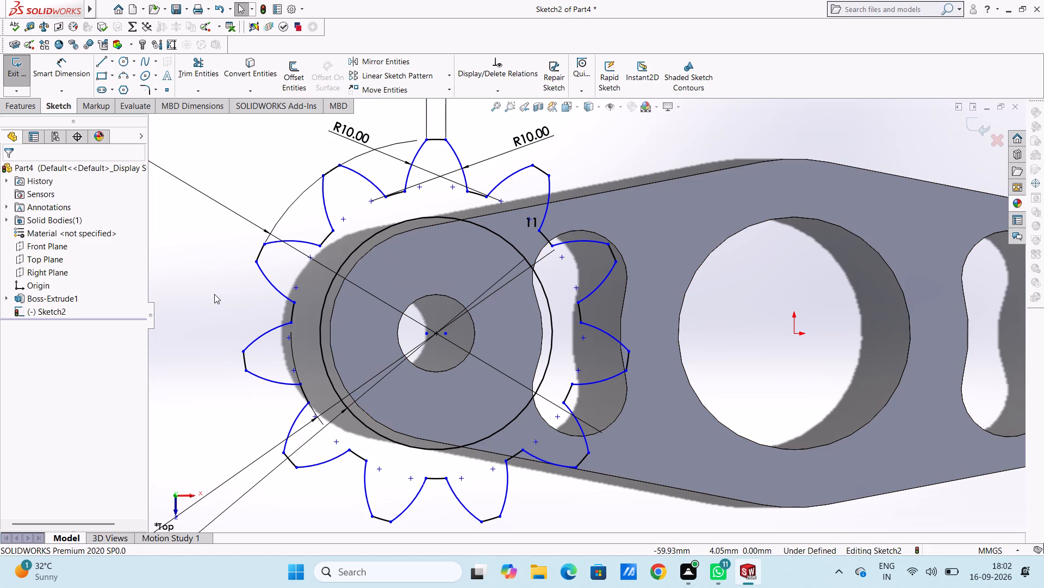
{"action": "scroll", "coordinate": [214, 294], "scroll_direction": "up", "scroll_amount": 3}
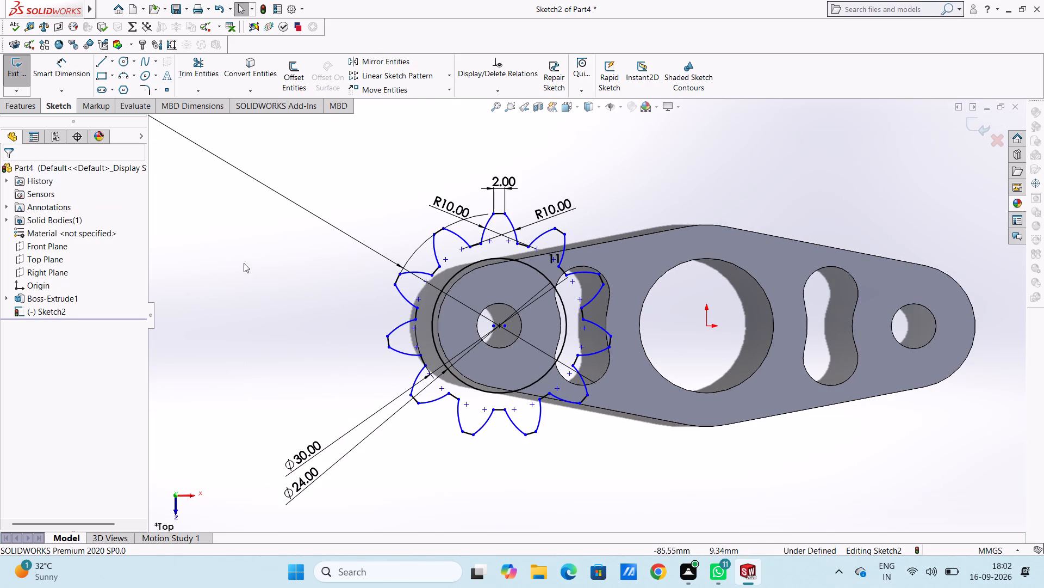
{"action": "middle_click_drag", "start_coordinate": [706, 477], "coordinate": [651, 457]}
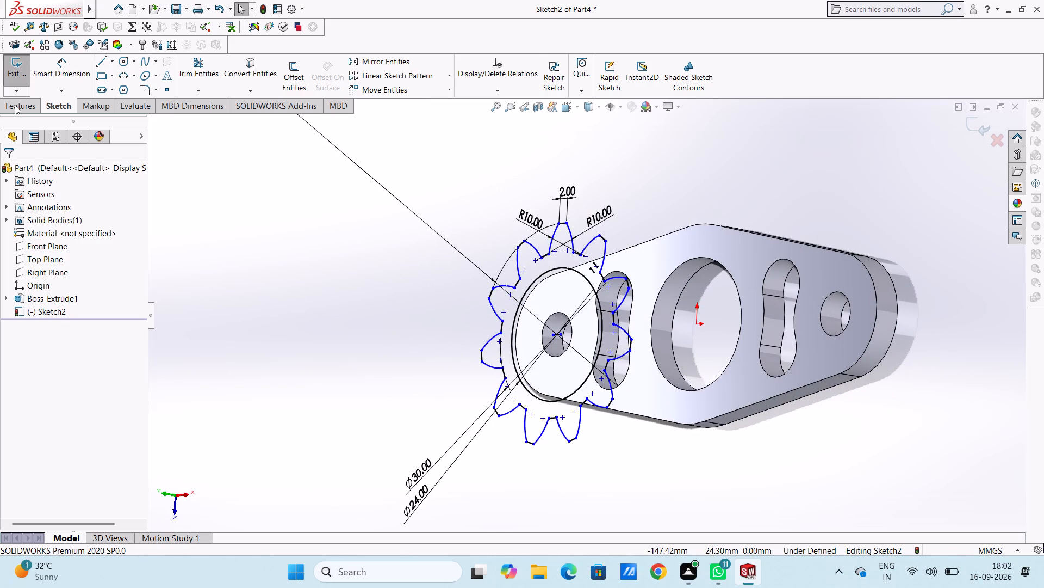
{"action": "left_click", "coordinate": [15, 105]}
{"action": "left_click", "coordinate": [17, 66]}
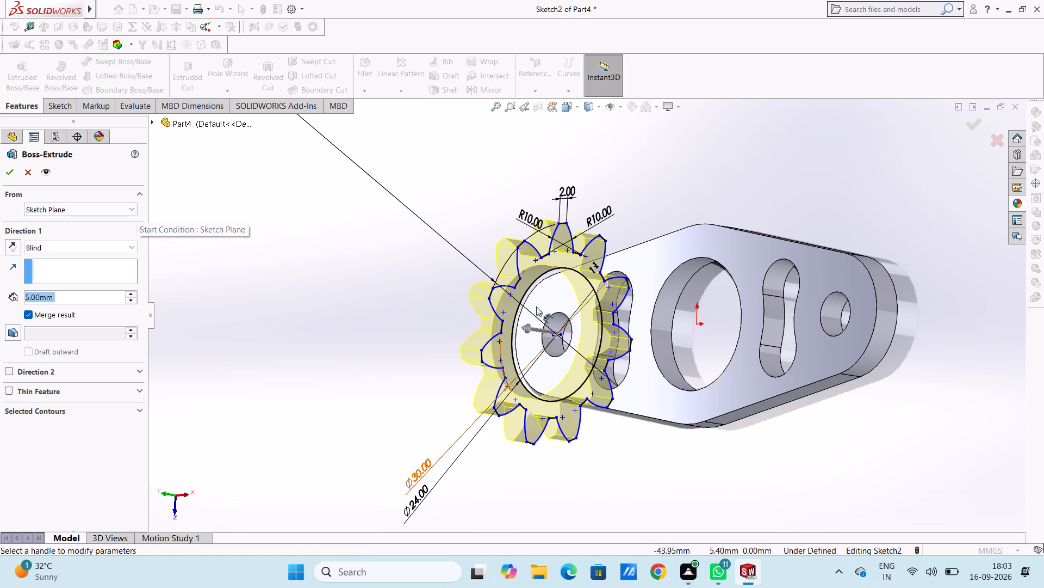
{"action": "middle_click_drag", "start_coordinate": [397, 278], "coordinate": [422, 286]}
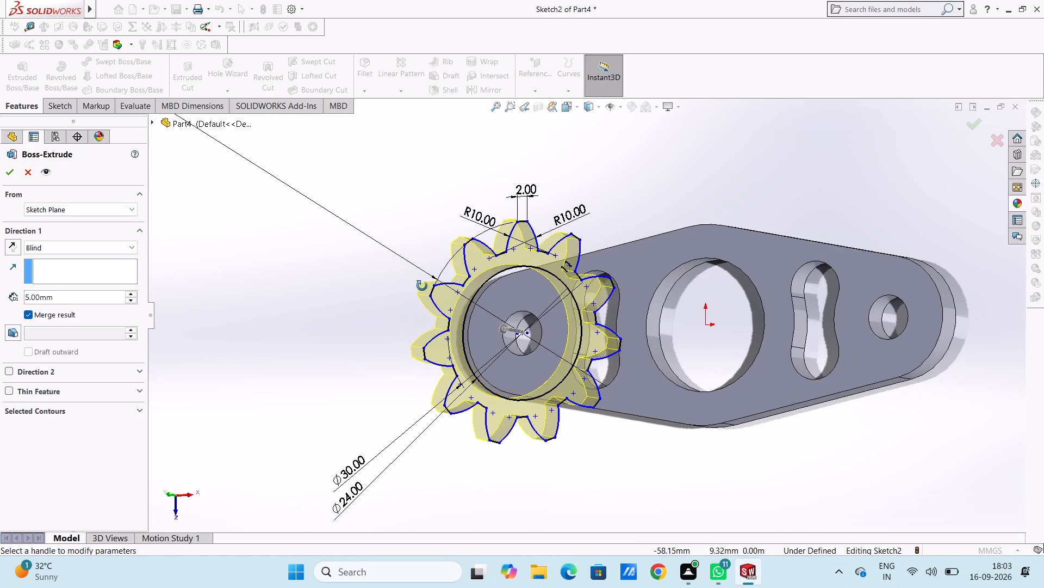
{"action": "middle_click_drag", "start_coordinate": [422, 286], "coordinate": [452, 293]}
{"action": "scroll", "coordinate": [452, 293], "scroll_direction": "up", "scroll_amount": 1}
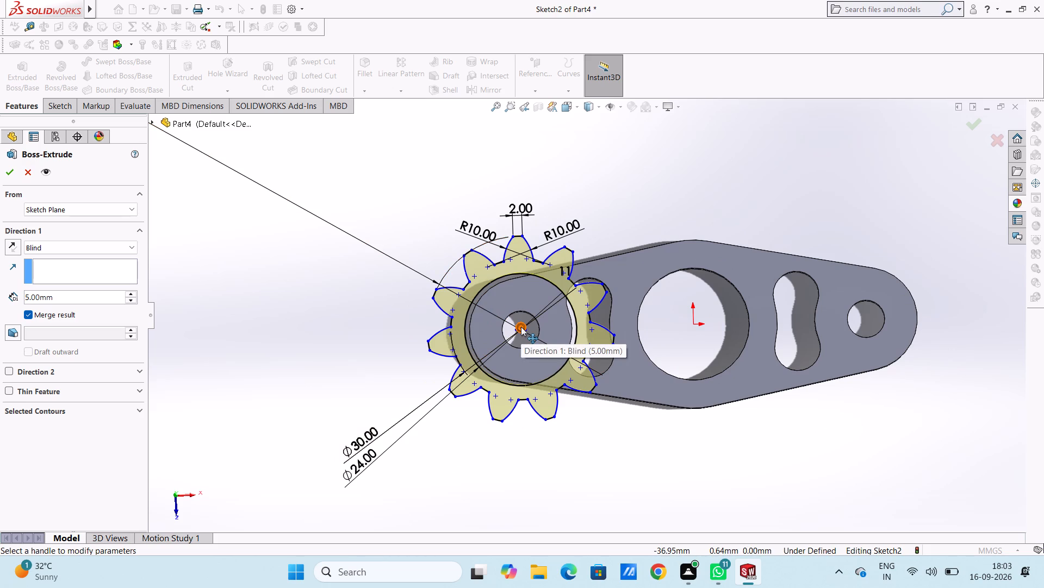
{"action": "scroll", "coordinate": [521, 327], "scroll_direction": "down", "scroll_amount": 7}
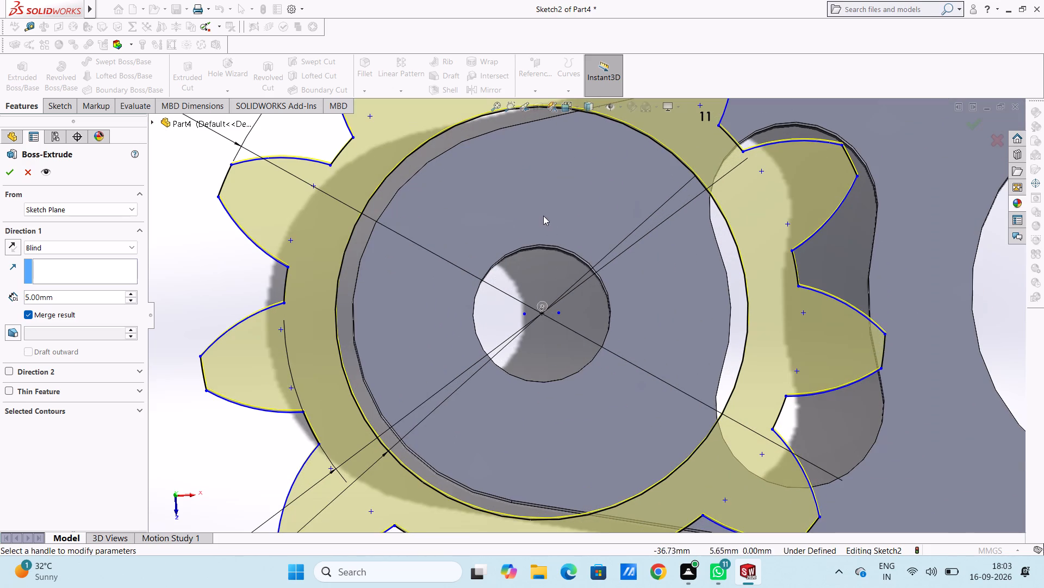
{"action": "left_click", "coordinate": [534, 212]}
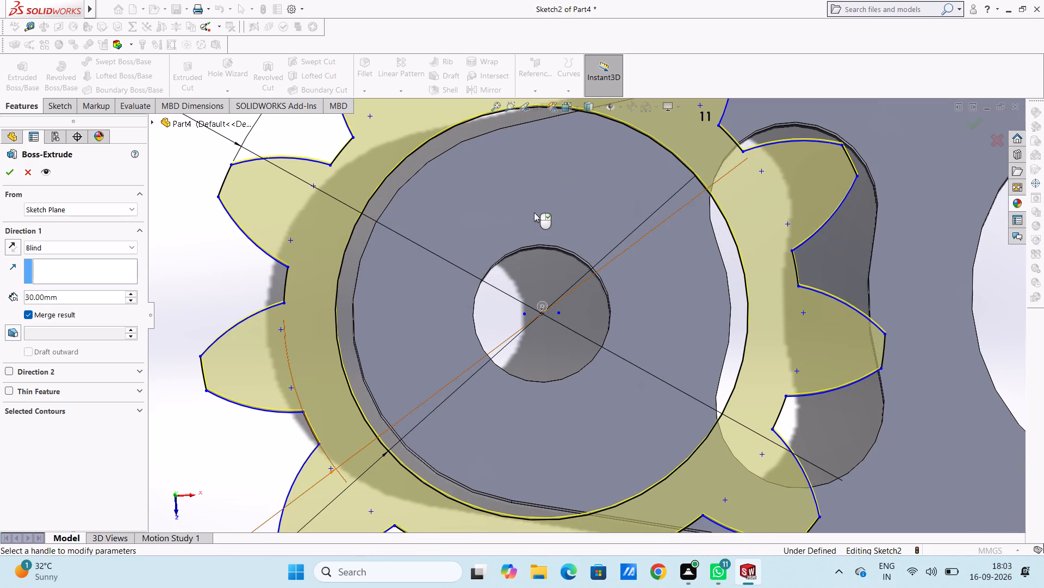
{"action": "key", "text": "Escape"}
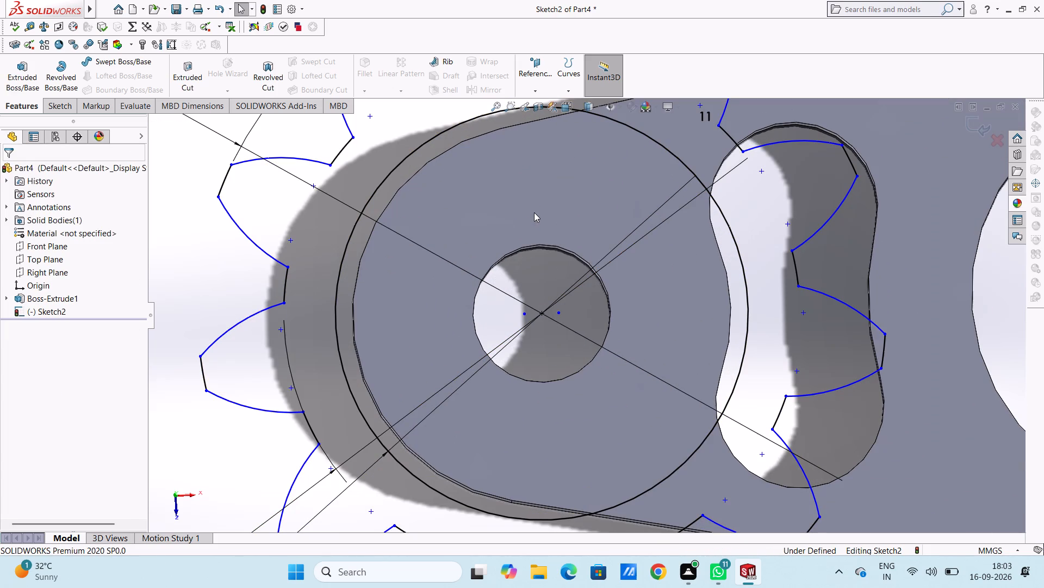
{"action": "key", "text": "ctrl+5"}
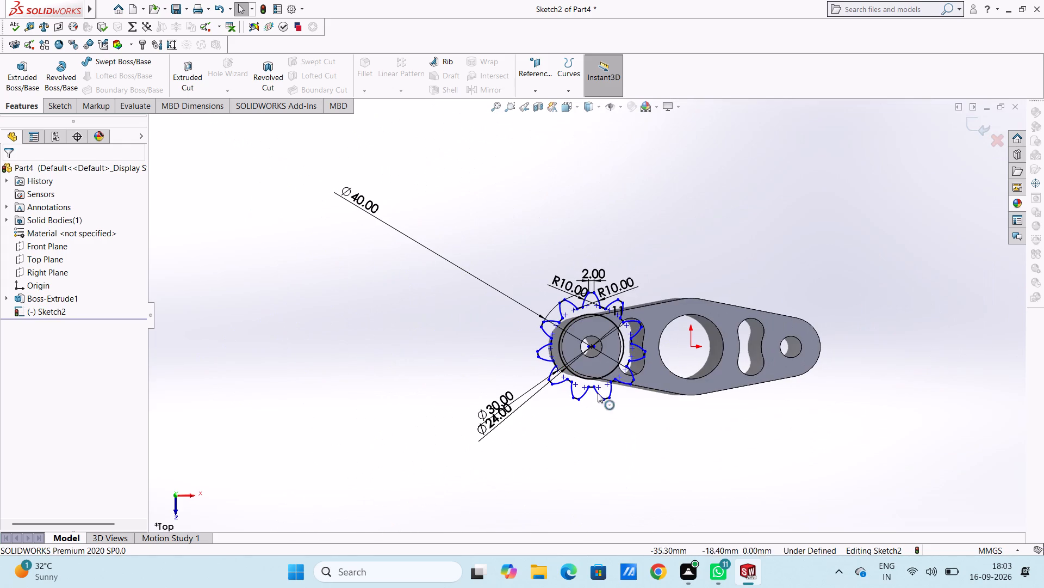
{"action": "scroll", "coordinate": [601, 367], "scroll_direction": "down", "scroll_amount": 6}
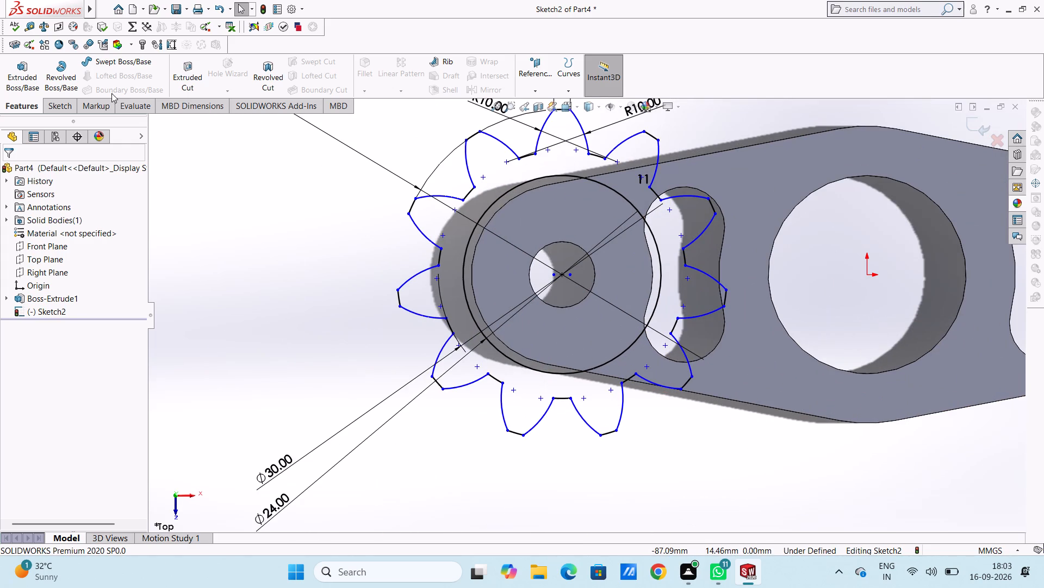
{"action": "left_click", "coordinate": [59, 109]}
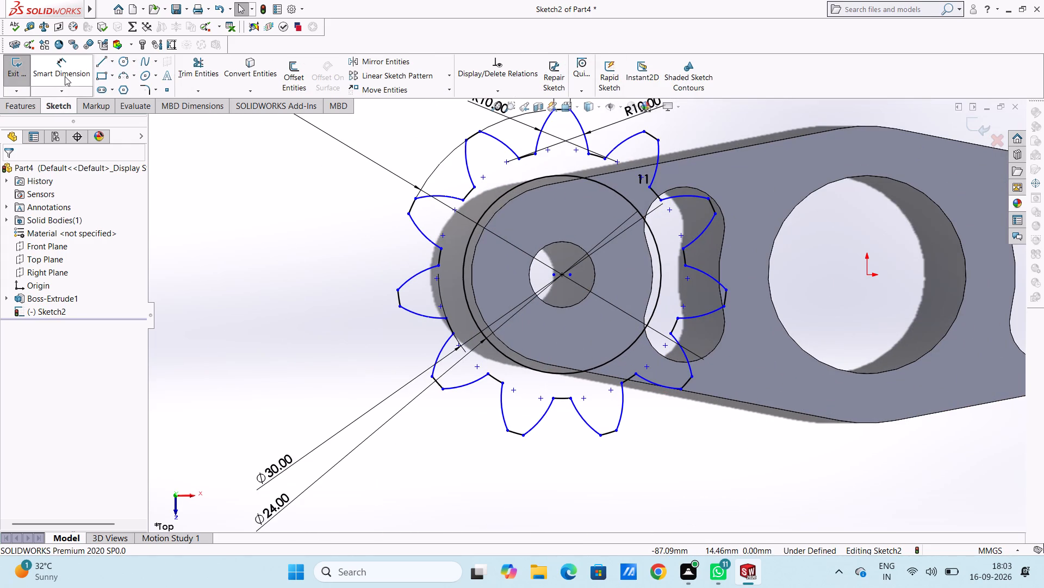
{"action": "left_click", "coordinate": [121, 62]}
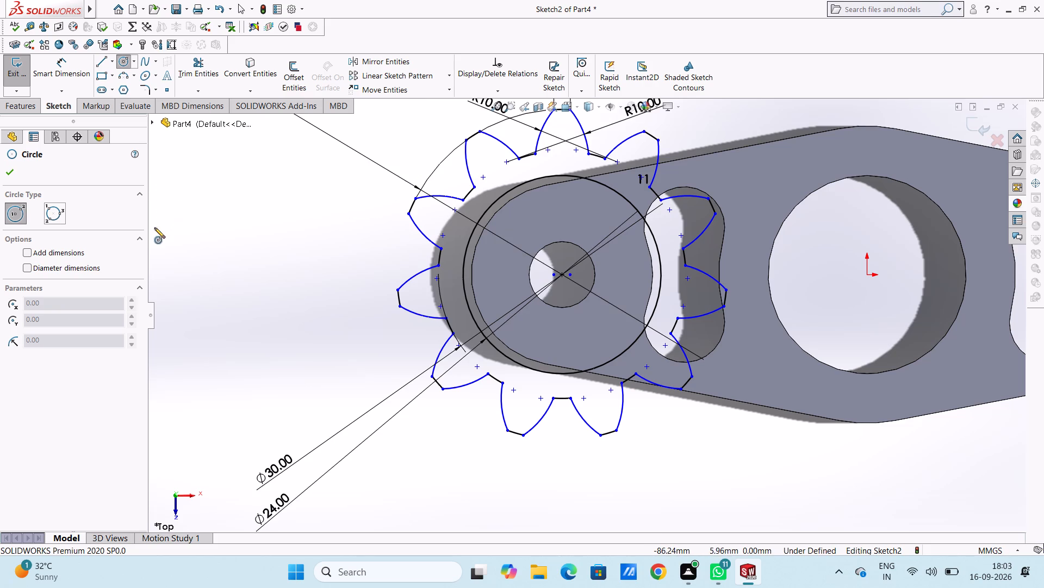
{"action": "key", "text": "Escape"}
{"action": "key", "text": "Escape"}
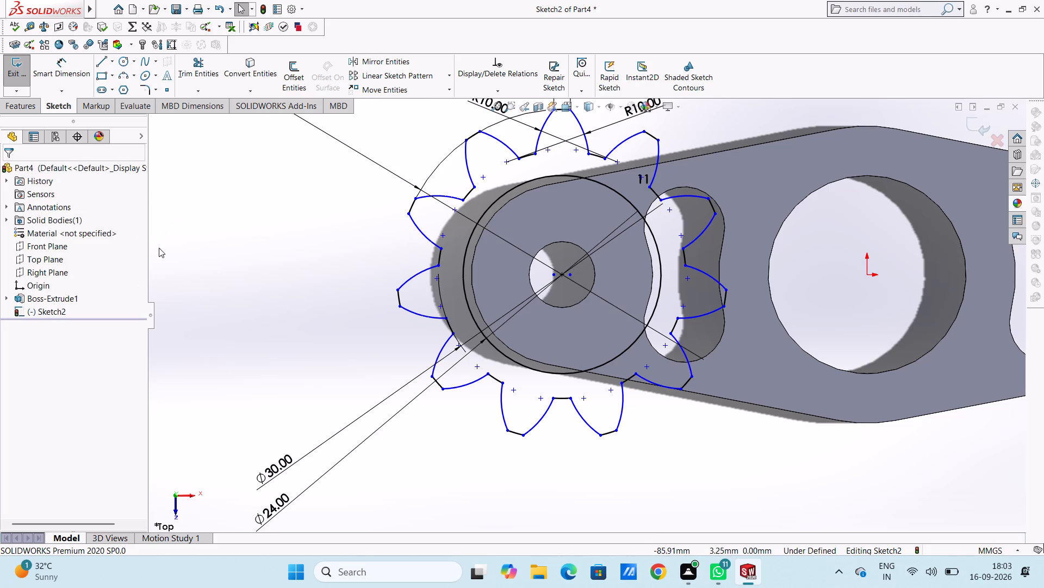
Extrude the 11-tooth gear sketch as a blind boss 8 mm deep, merged with the plate.
{"action": "middle_click_drag", "start_coordinate": [296, 314], "coordinate": [271, 315]}
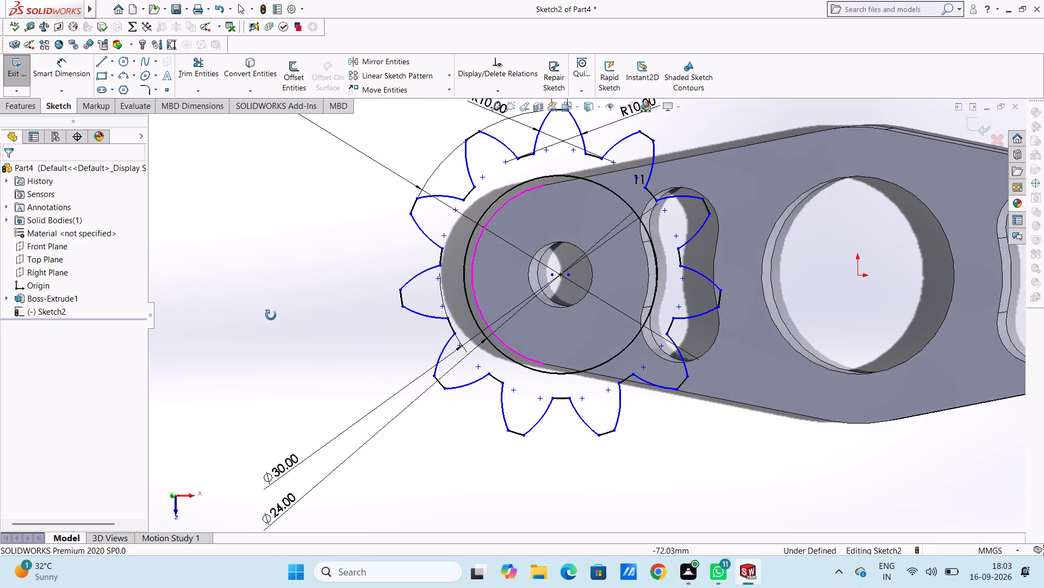
{"action": "middle_click_drag", "start_coordinate": [271, 315], "coordinate": [229, 301]}
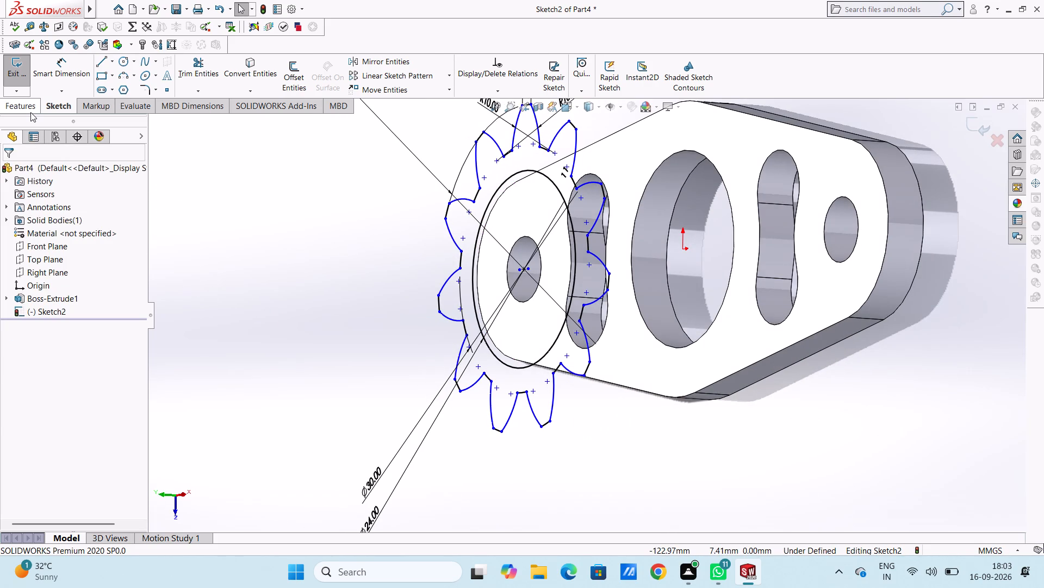
{"action": "left_click", "coordinate": [30, 112]}
{"action": "left_click", "coordinate": [30, 82]}
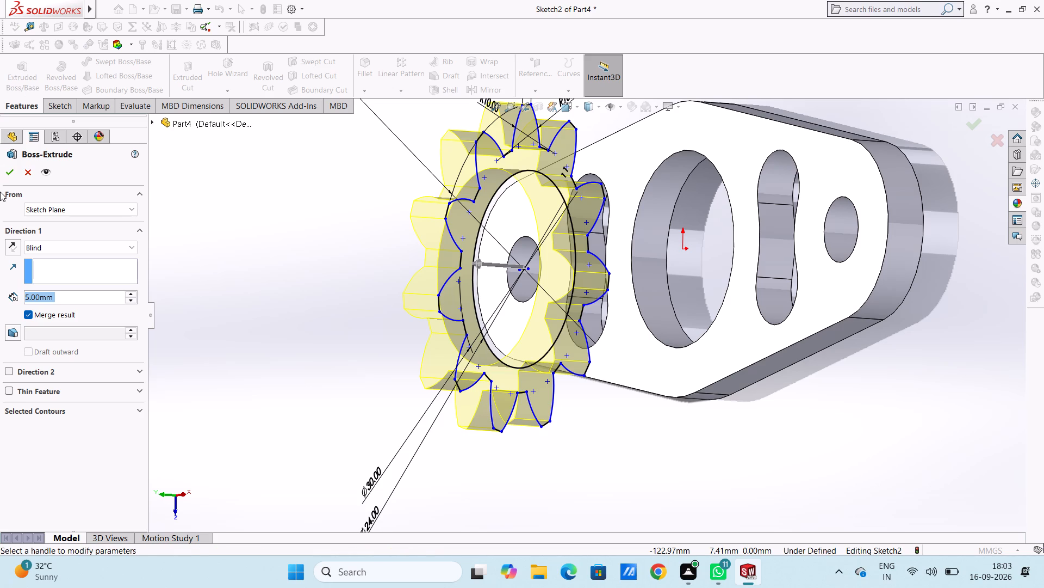
{"action": "key", "text": "8"}
{"action": "key", "text": "Return"}
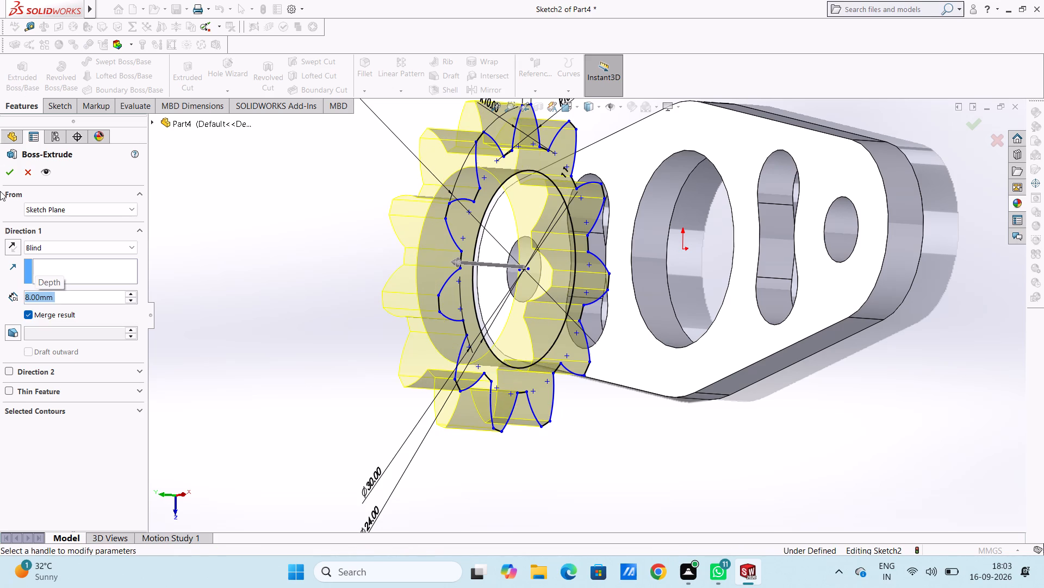
{"action": "left_click", "coordinate": [12, 169]}
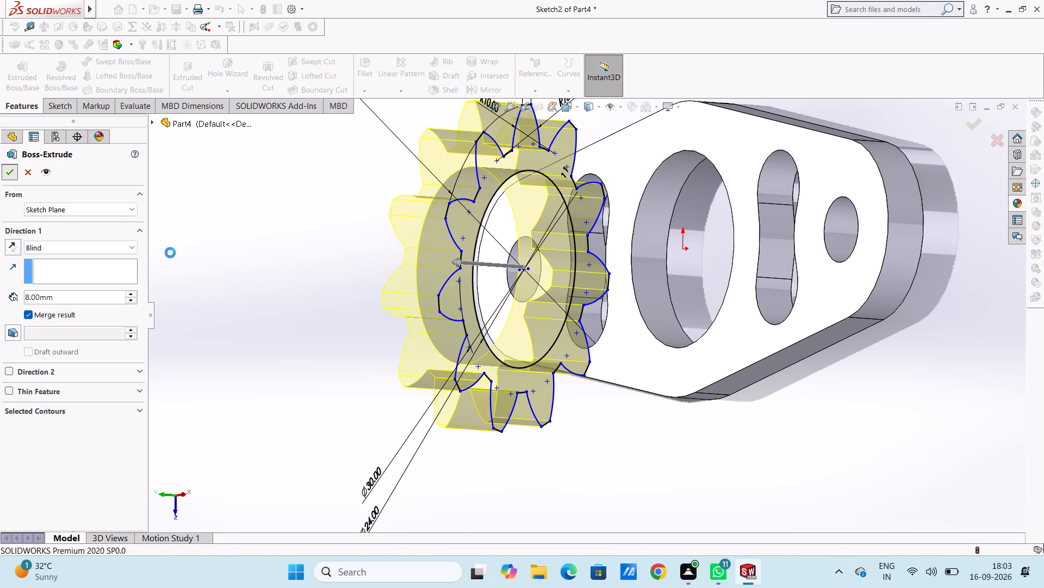
{"action": "left_click", "coordinate": [286, 263]}
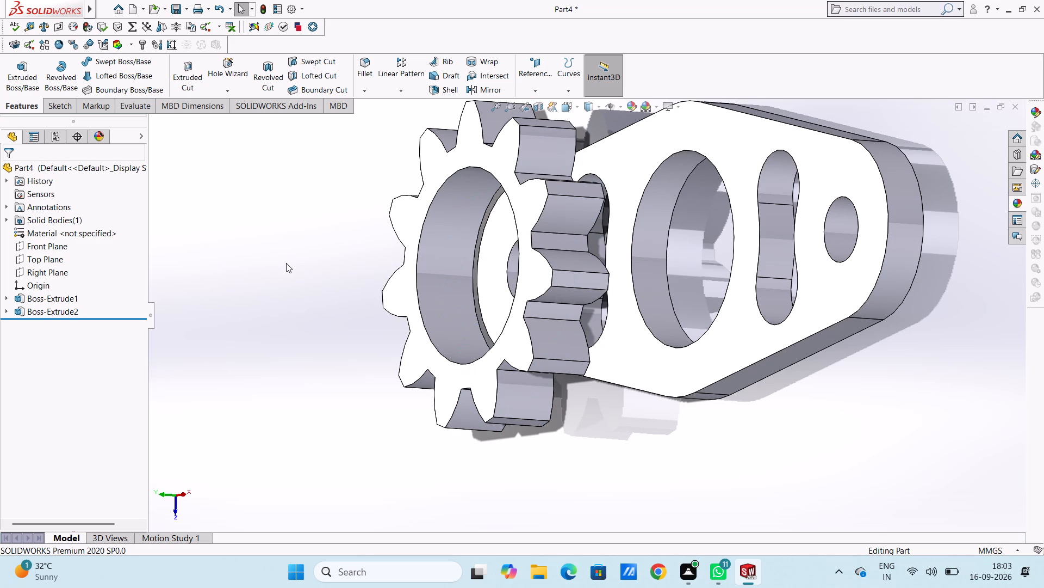
Start a sketch on the plate's front face and draw a 15 mm radius circle centred on the origin in the large middle hole.
{"action": "key", "text": "ctrl+5"}
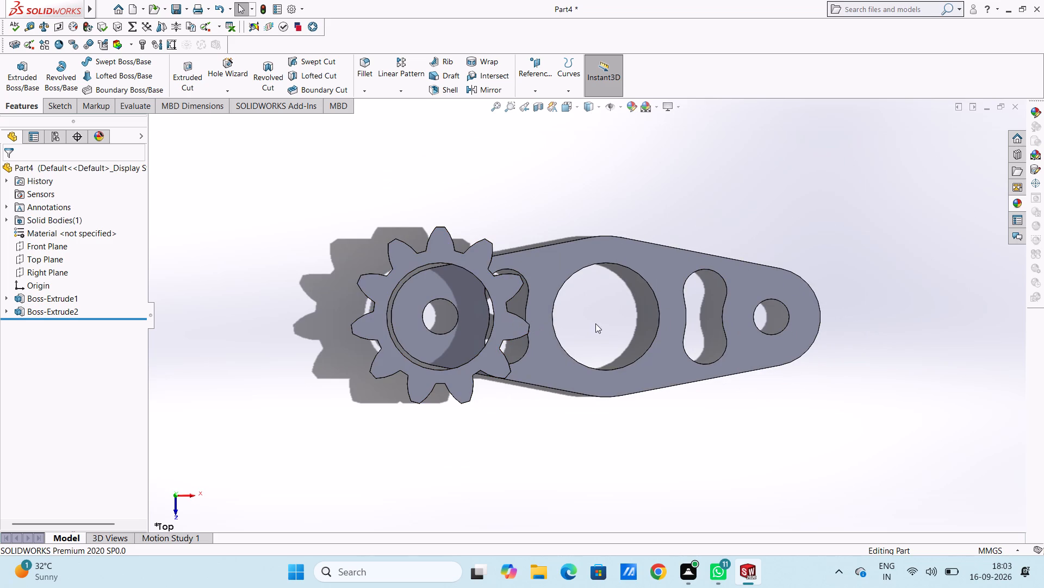
{"action": "scroll", "coordinate": [631, 317], "scroll_direction": "down", "scroll_amount": 3}
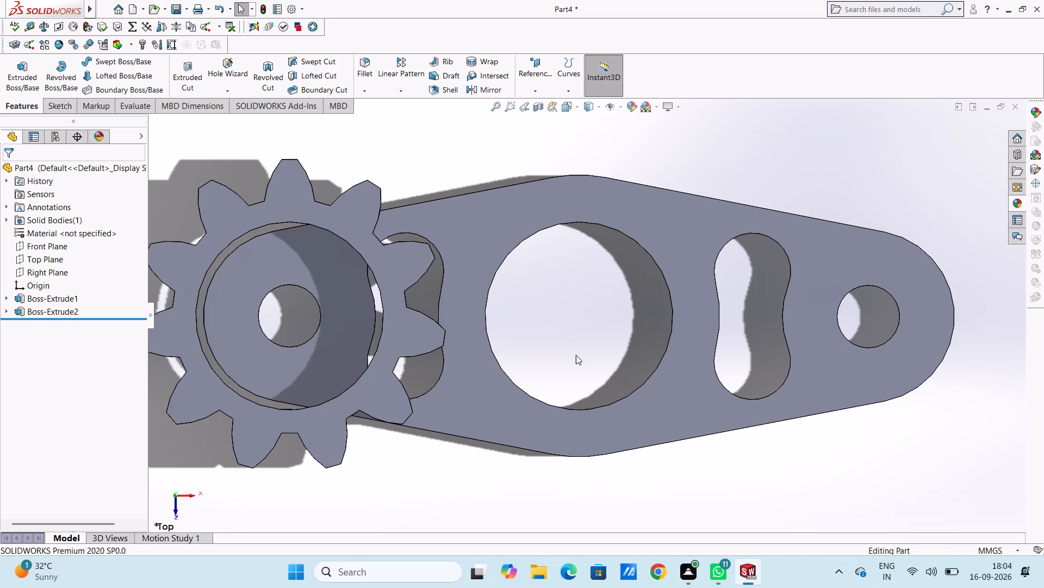
{"action": "left_click", "coordinate": [489, 246]}
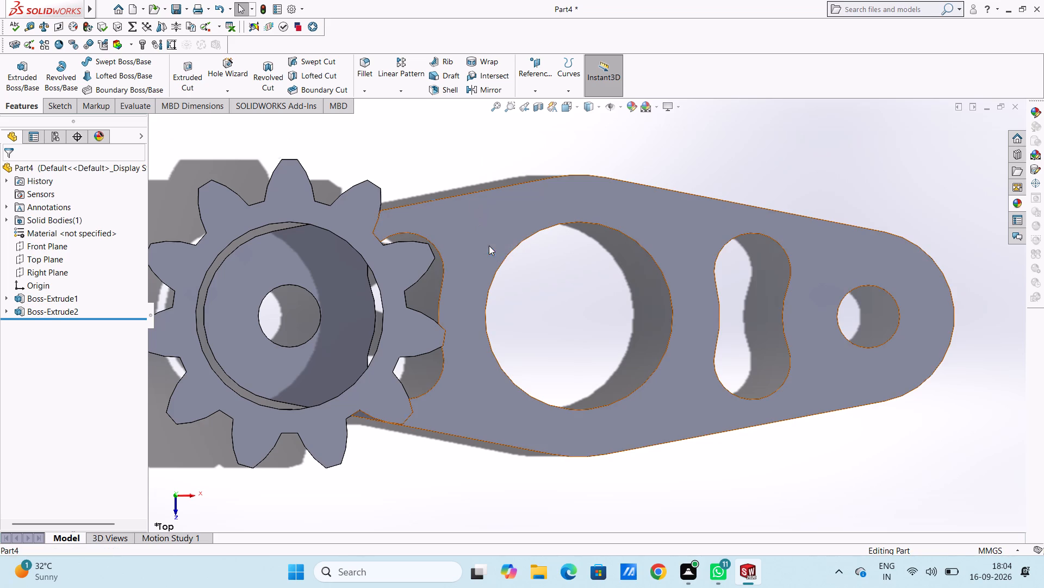
{"action": "left_click", "coordinate": [534, 209]}
{"action": "left_click", "coordinate": [477, 160]}
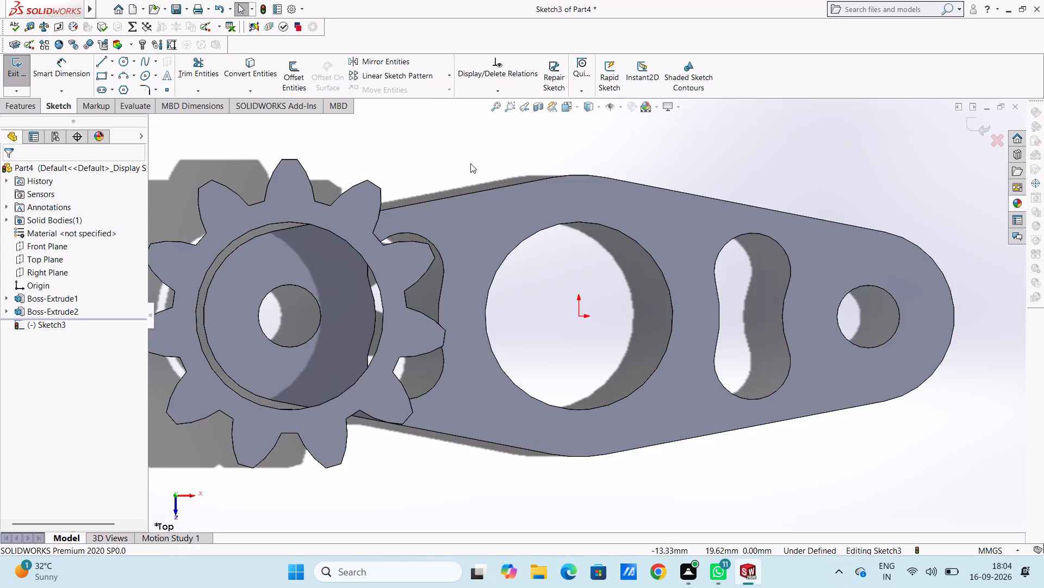
{"action": "left_click", "coordinate": [120, 59]}
{"action": "left_click", "coordinate": [578, 315]}
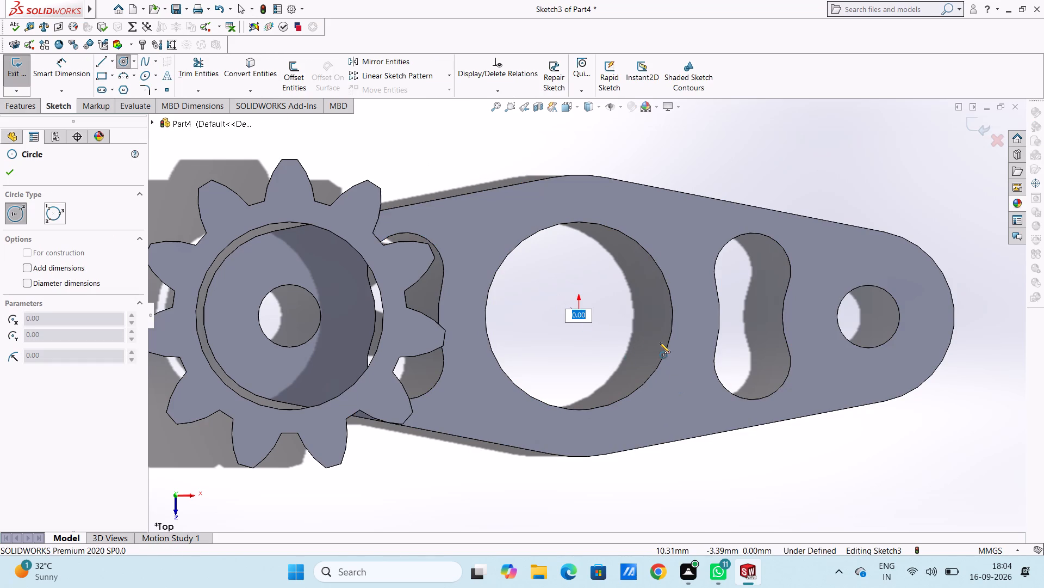
{"action": "type", "text": "15"}
{"action": "key", "text": "Return"}
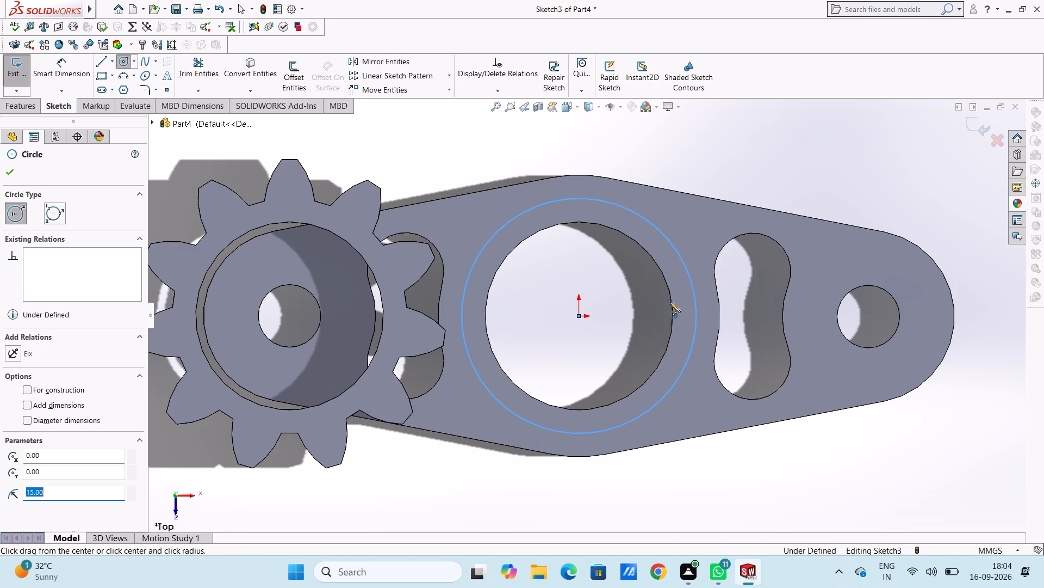
Add two more circles centred on the origin, with radii of 20 mm and 4 mm.
{"action": "left_click", "coordinate": [577, 316]}
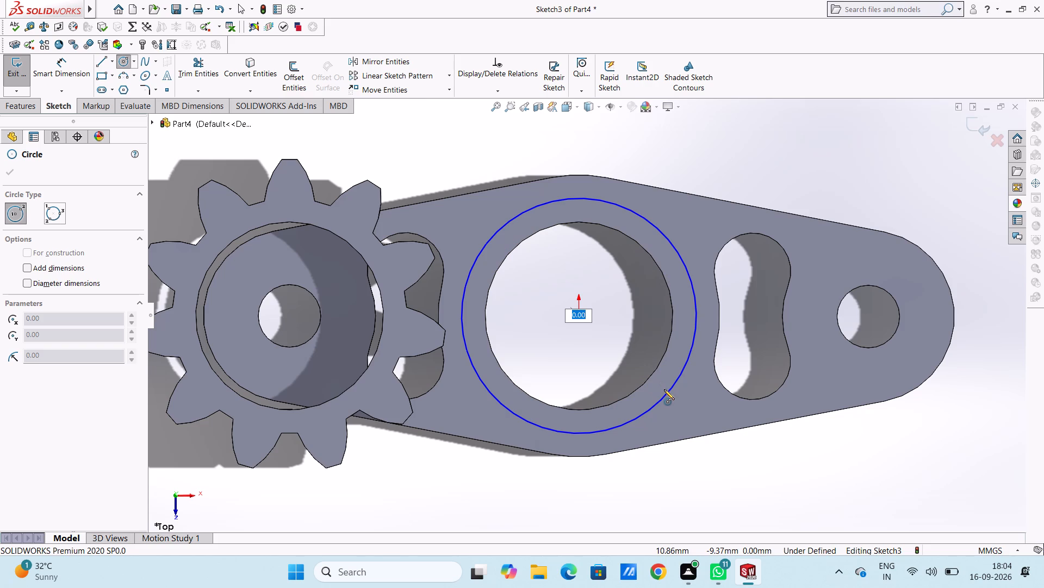
{"action": "type", "text": "20"}
{"action": "key", "text": "Return"}
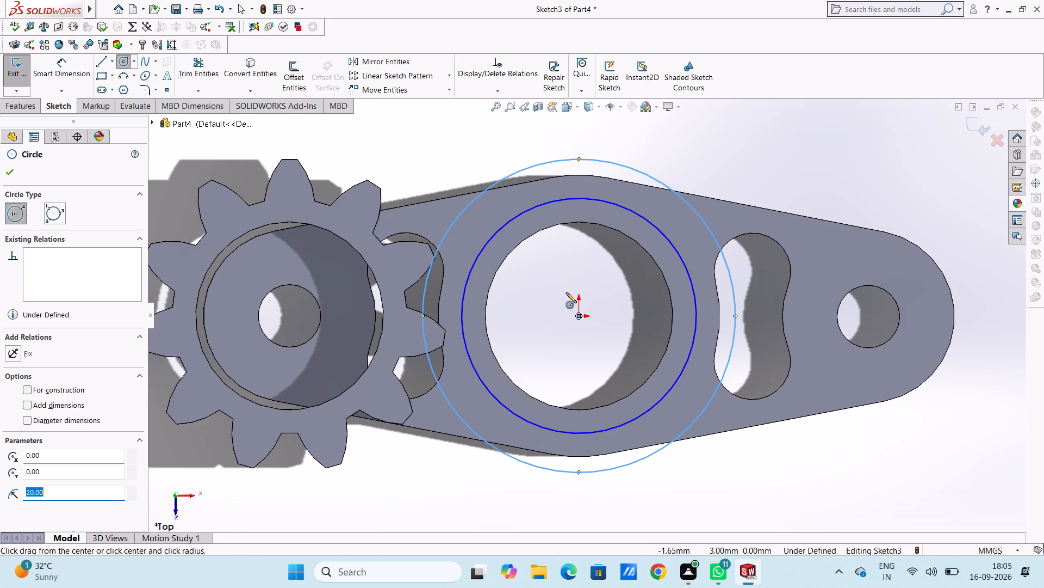
{"action": "left_click", "coordinate": [580, 314]}
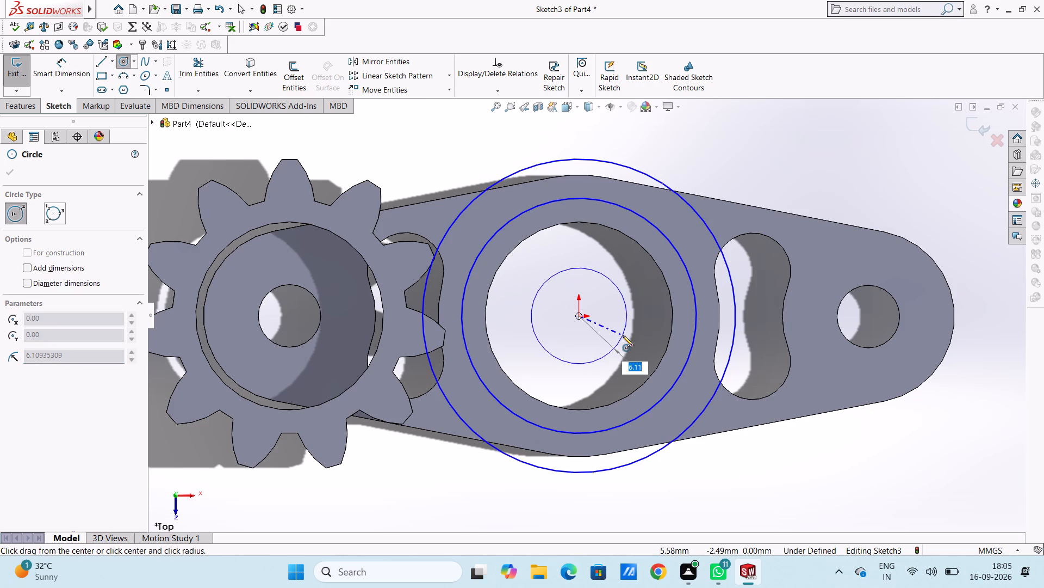
{"action": "key", "text": "4"}
{"action": "key", "text": "Return"}
{"action": "key", "text": "Escape"}
{"action": "key", "text": "Escape"}
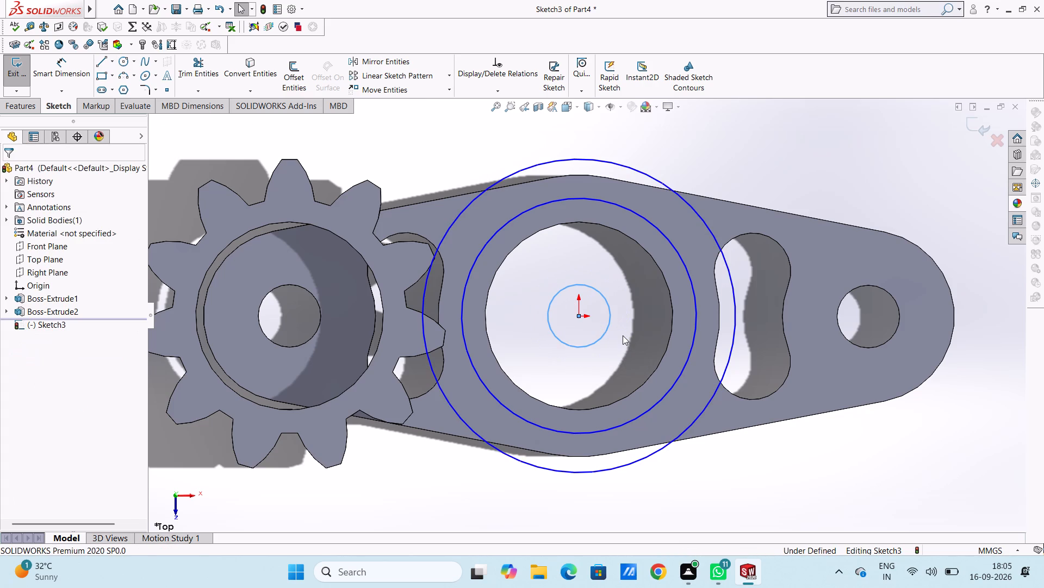
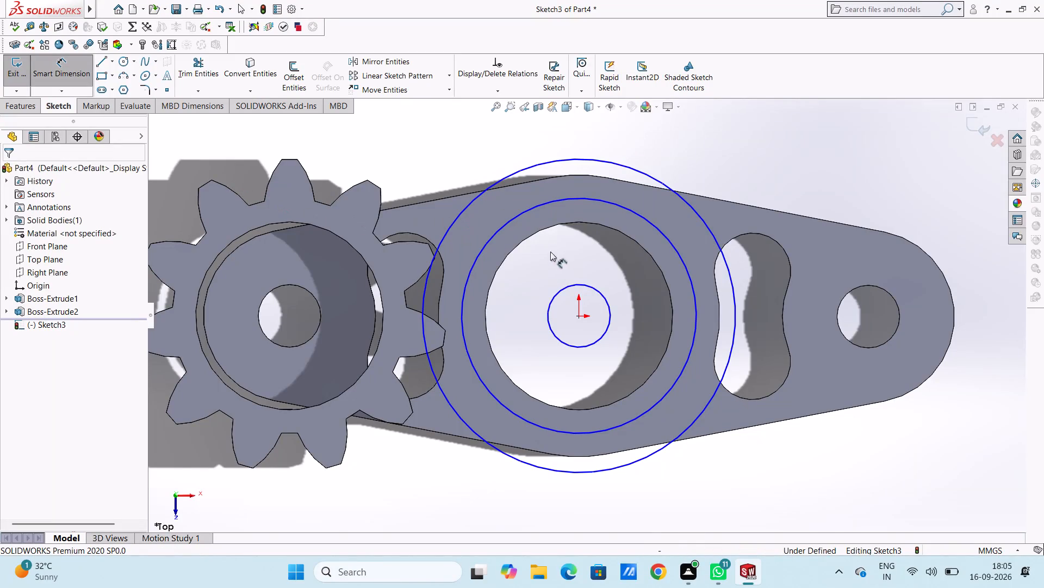
Dimension the diameters of the three concentric circles around the origin as 8 mm, 30 mm and 40 mm.
{"action": "left_click", "coordinate": [606, 307]}
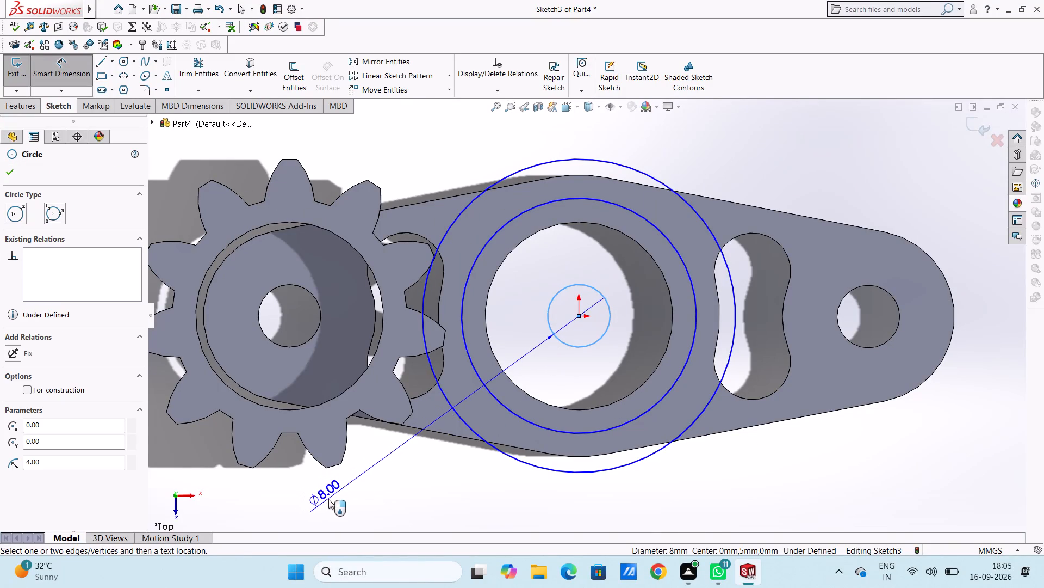
{"action": "left_click", "coordinate": [329, 499]}
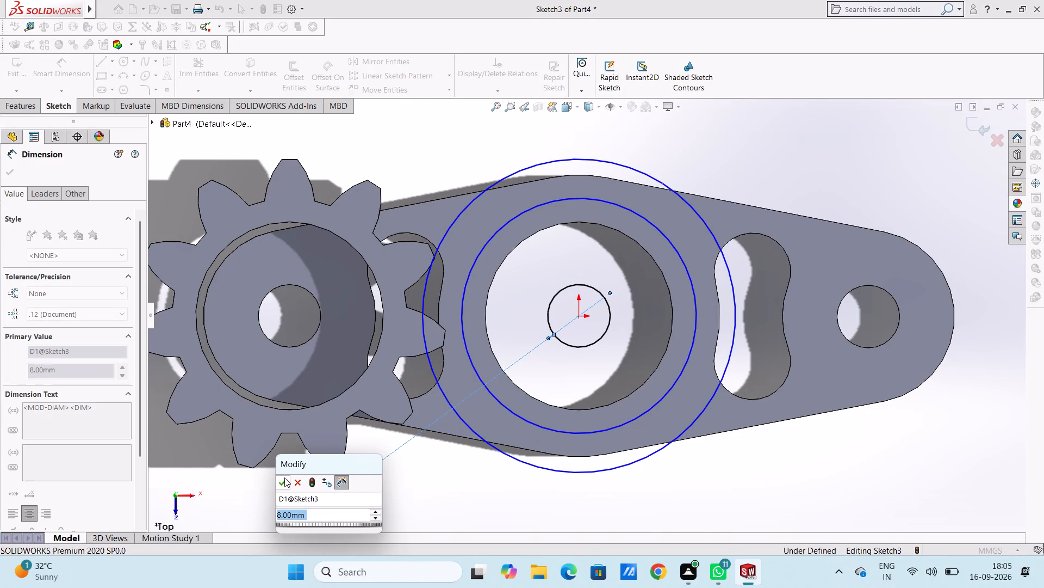
{"action": "left_click", "coordinate": [284, 479]}
{"action": "left_click", "coordinate": [279, 485]}
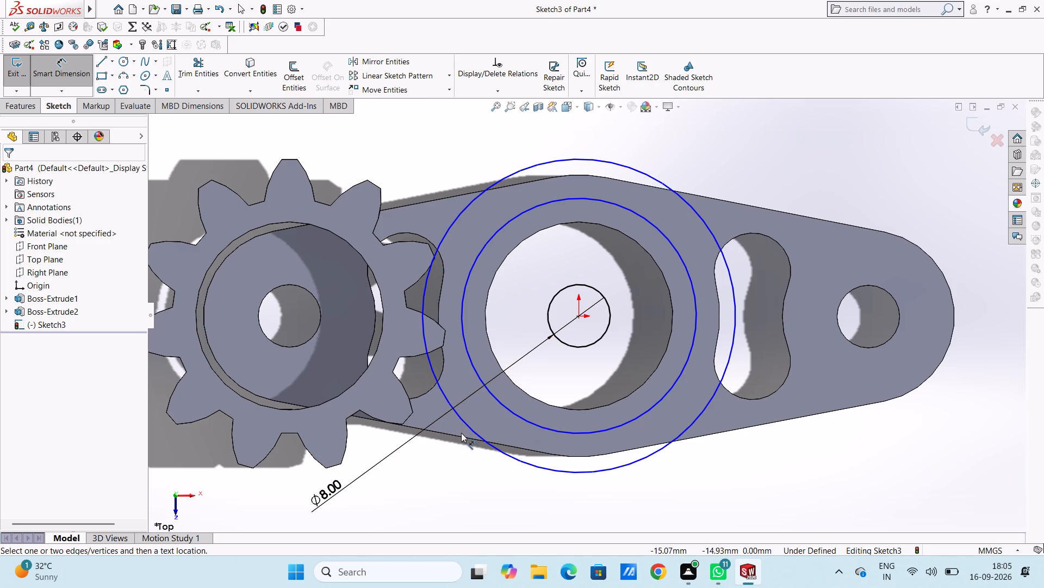
{"action": "left_click", "coordinate": [500, 228]}
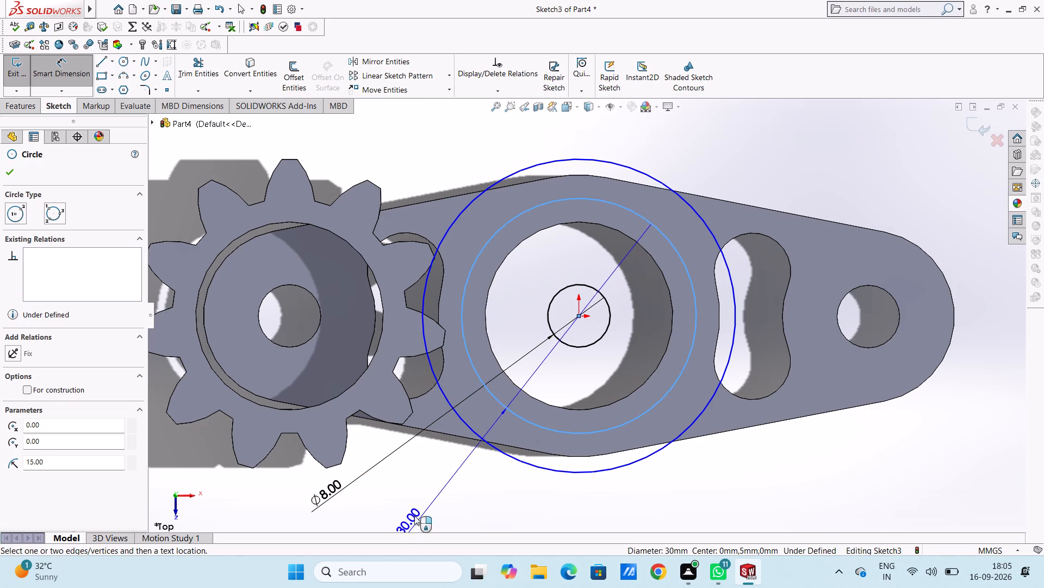
{"action": "scroll", "coordinate": [425, 496], "scroll_direction": "down", "scroll_amount": 3}
{"action": "scroll", "coordinate": [425, 496], "scroll_direction": "up", "scroll_amount": 4}
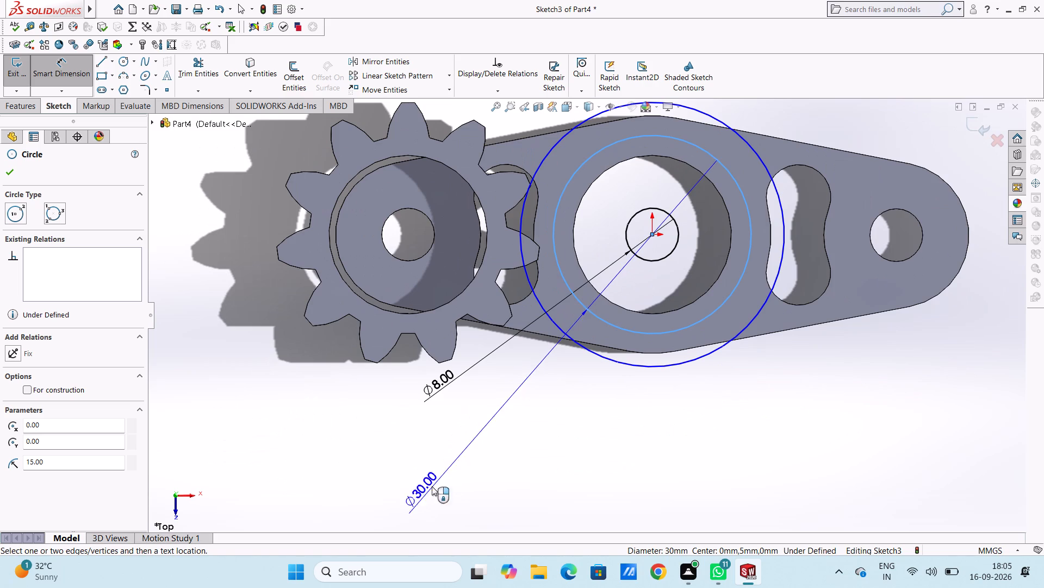
{"action": "left_click", "coordinate": [484, 428]}
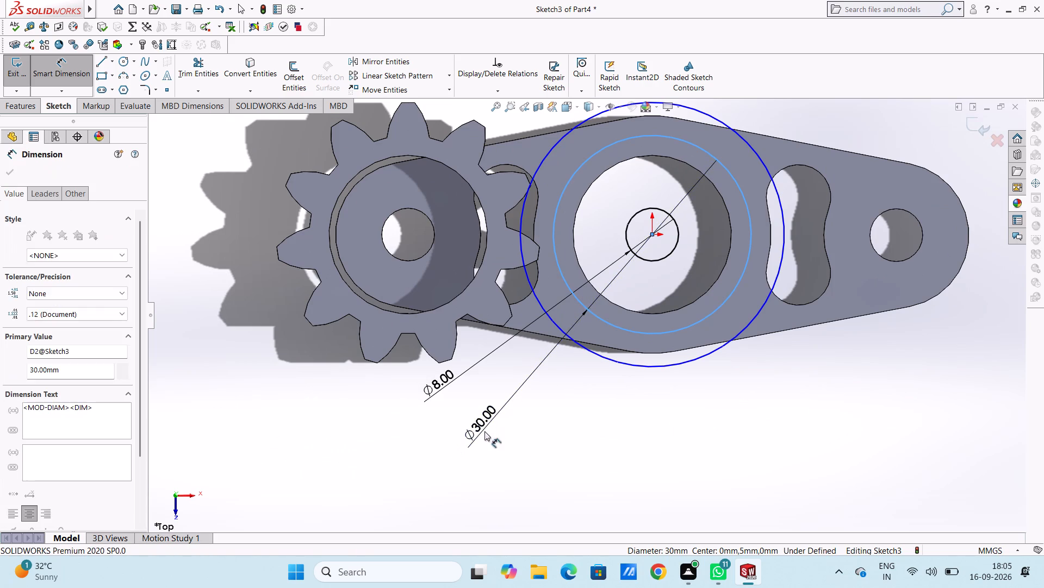
{"action": "left_click", "coordinate": [441, 415]}
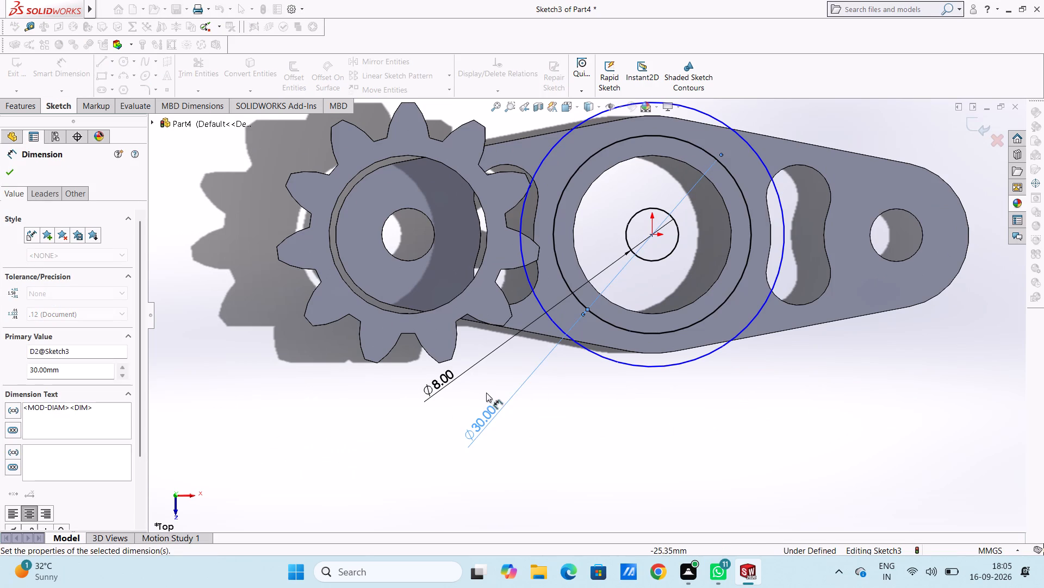
{"action": "left_click", "coordinate": [489, 389]}
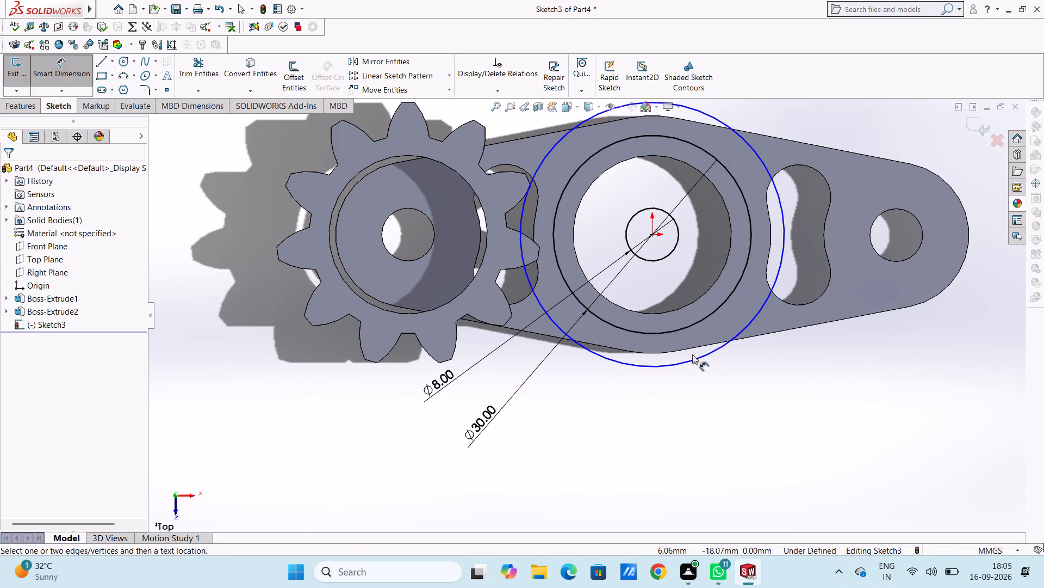
{"action": "left_click", "coordinate": [694, 359]}
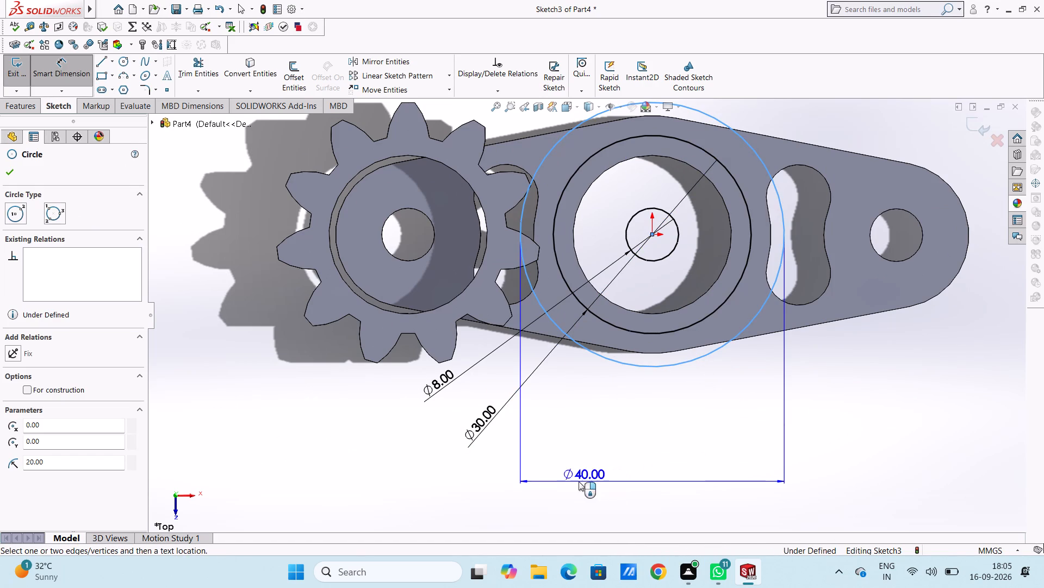
{"action": "left_click", "coordinate": [495, 481]}
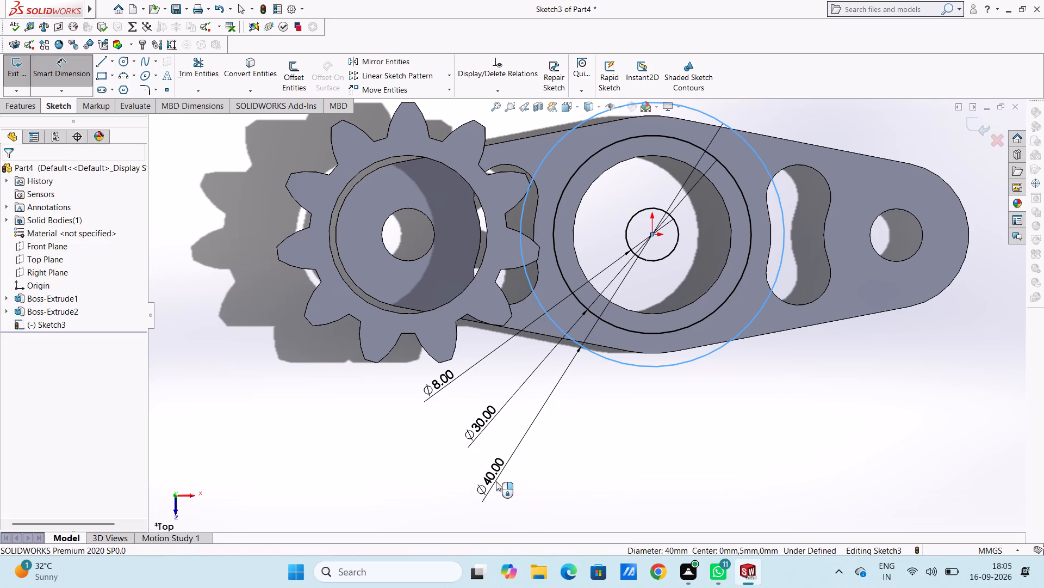
{"action": "left_click", "coordinate": [448, 465]}
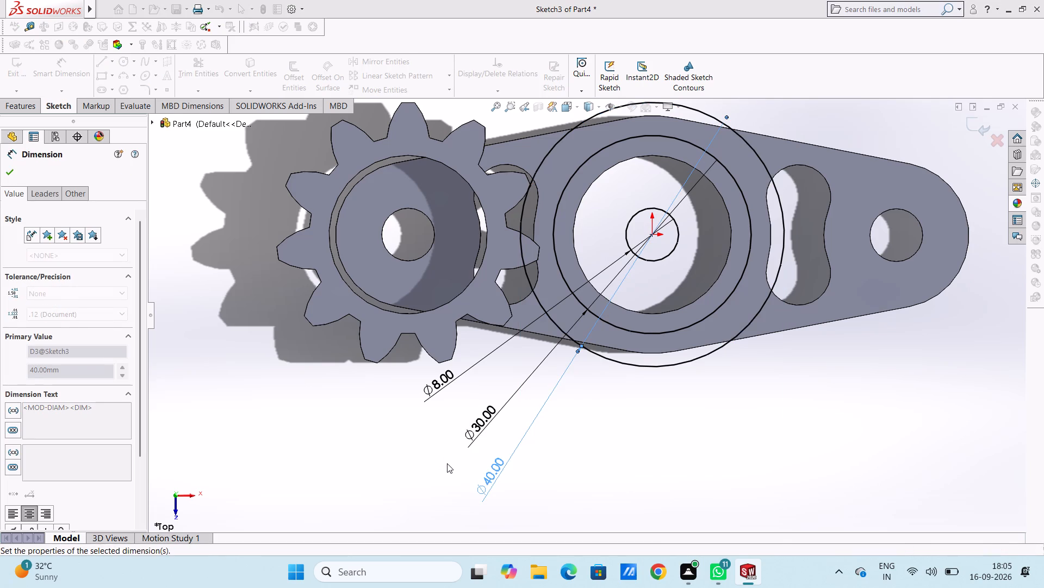
{"action": "left_click", "coordinate": [455, 422]}
{"action": "key", "text": "Escape"}
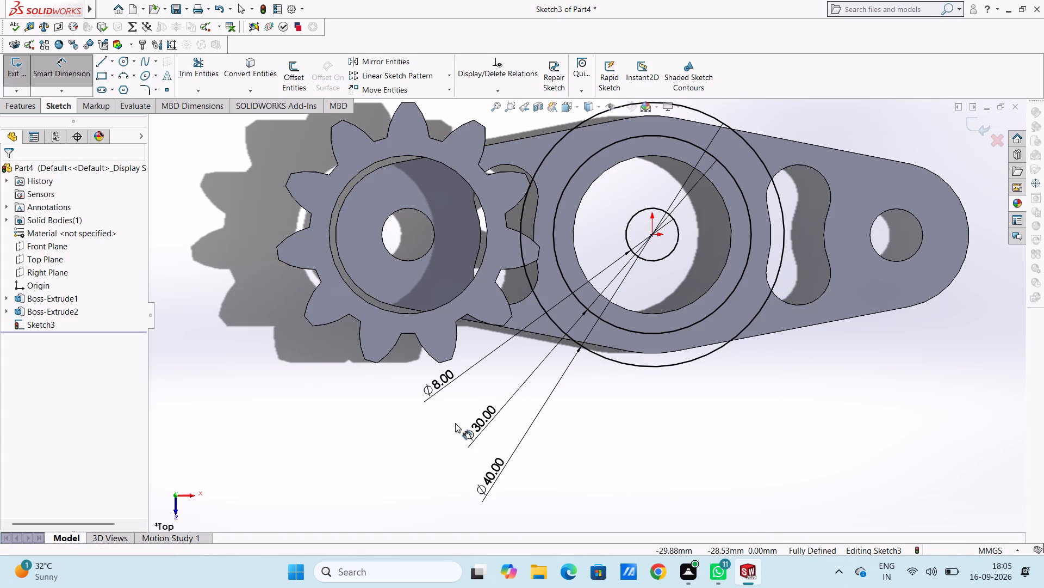
Draw a vertical line about 22.9 mm long from the origin up past the 40 mm circle.
{"action": "scroll", "coordinate": [775, 148], "scroll_direction": "down", "scroll_amount": 2}
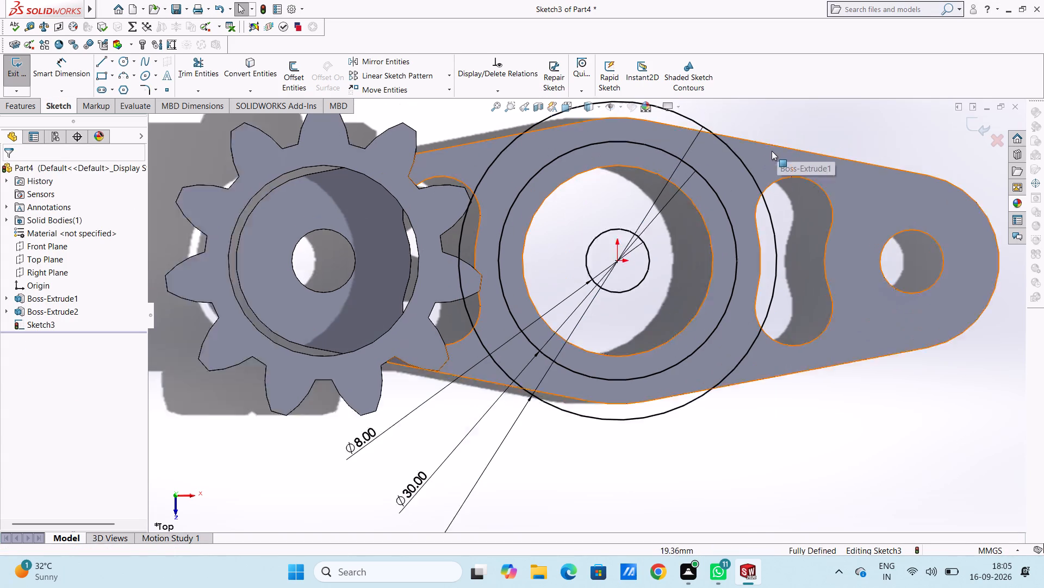
{"action": "scroll", "coordinate": [750, 156], "scroll_direction": "up", "scroll_amount": 1}
{"action": "scroll", "coordinate": [679, 161], "scroll_direction": "down", "scroll_amount": 2}
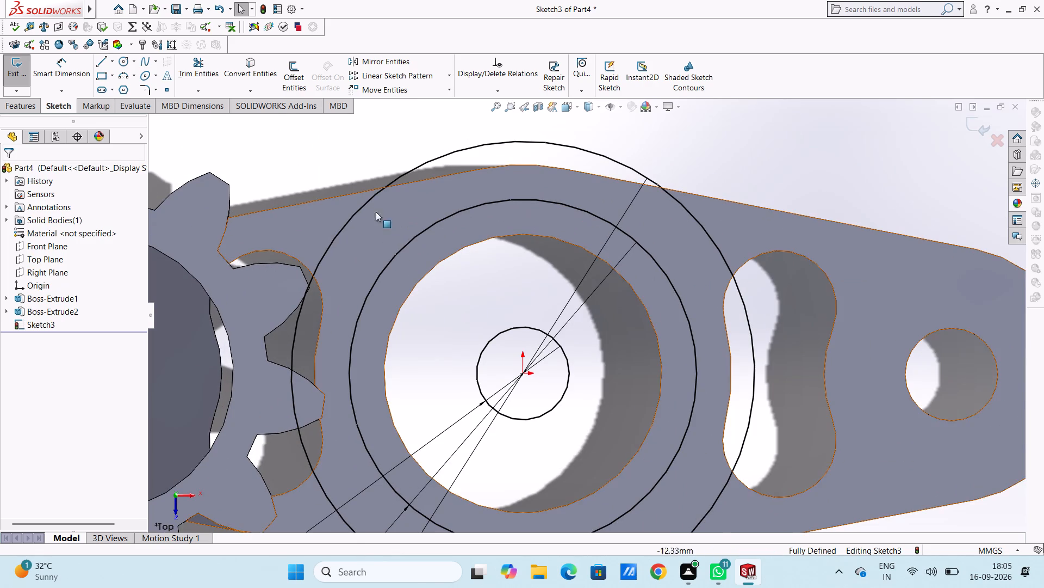
{"action": "left_click", "coordinate": [101, 61]}
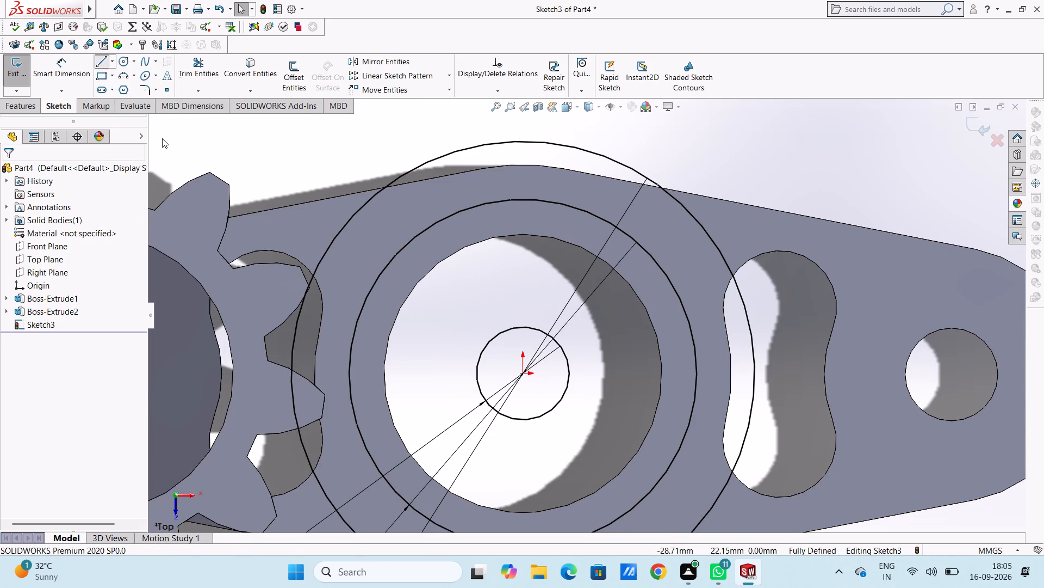
{"action": "left_click", "coordinate": [522, 373]}
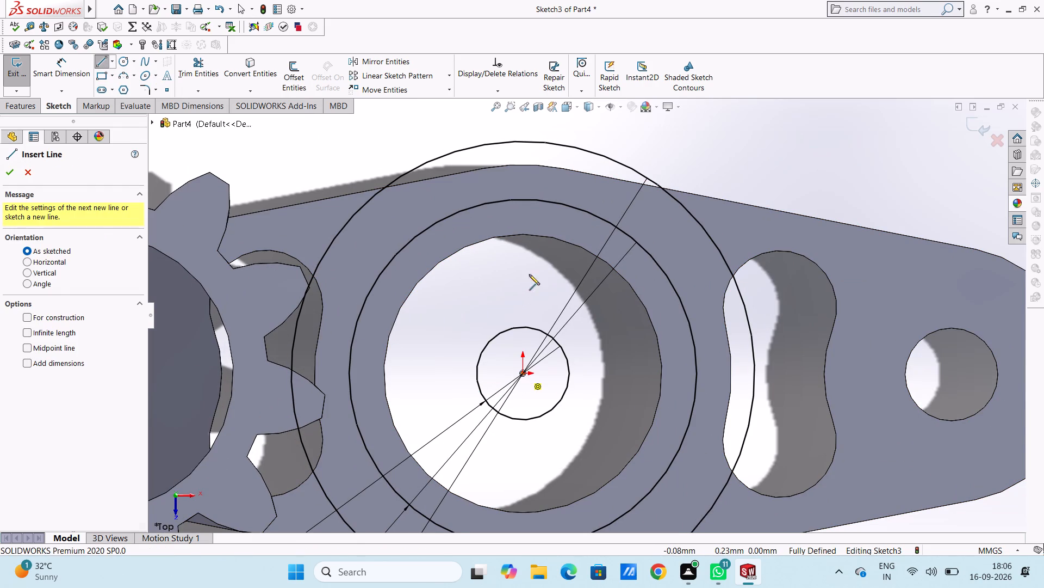
{"action": "scroll", "coordinate": [538, 125], "scroll_direction": "up", "scroll_amount": 2}
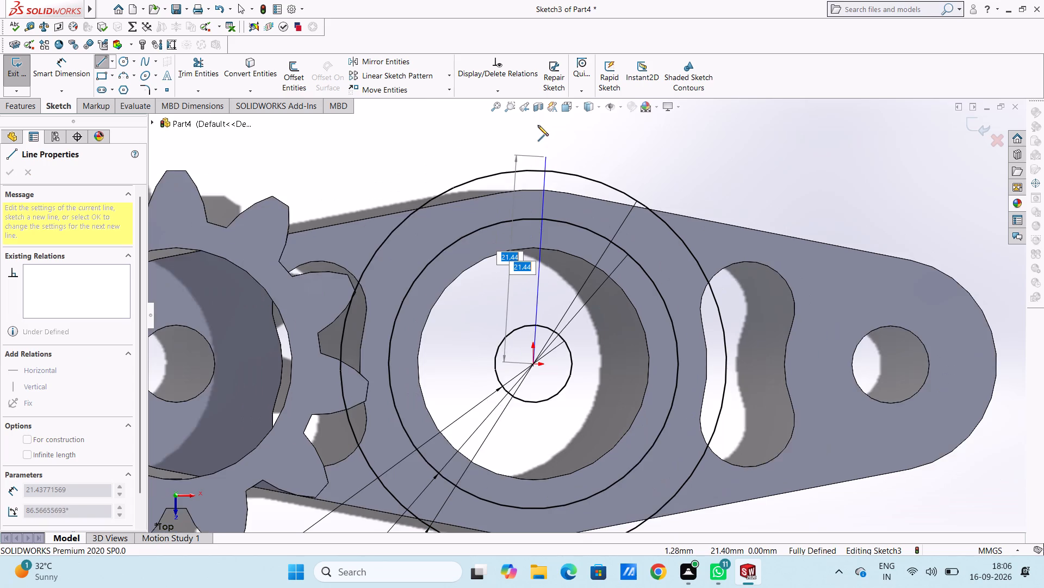
{"action": "left_click", "coordinate": [541, 171]}
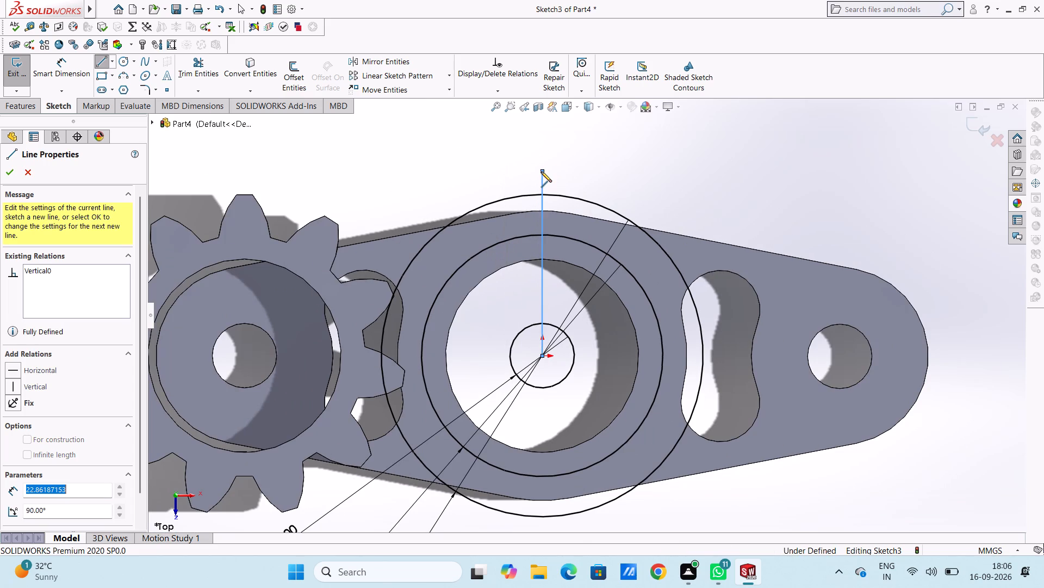
{"action": "key", "text": "Escape"}
{"action": "key", "text": "Escape"}
Offset the vertical line bi-directionally by 1 mm, with dimensions added.
{"action": "scroll", "coordinate": [550, 213], "scroll_direction": "down", "scroll_amount": 1}
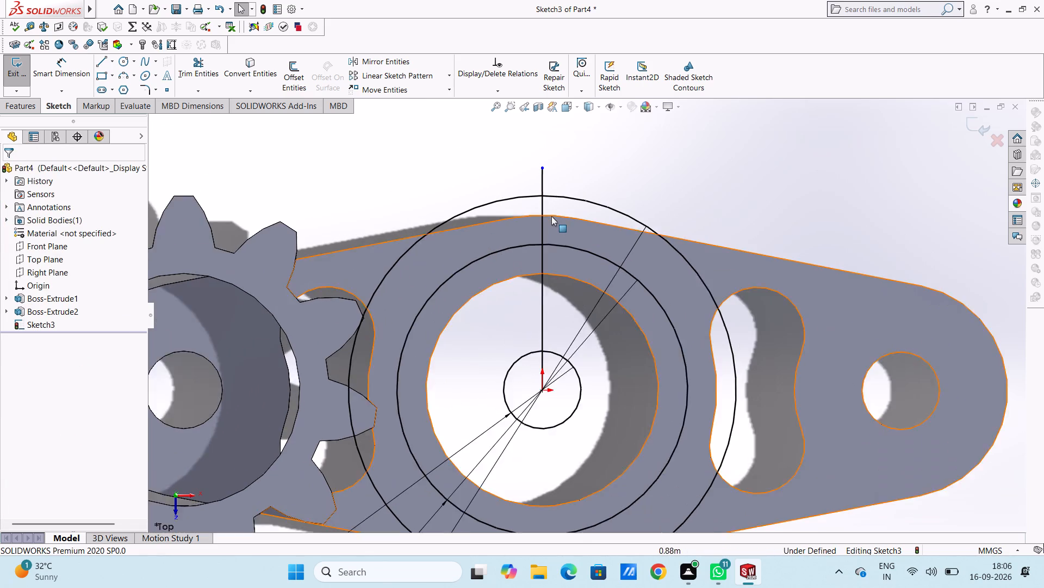
{"action": "scroll", "coordinate": [551, 216], "scroll_direction": "down", "scroll_amount": 1}
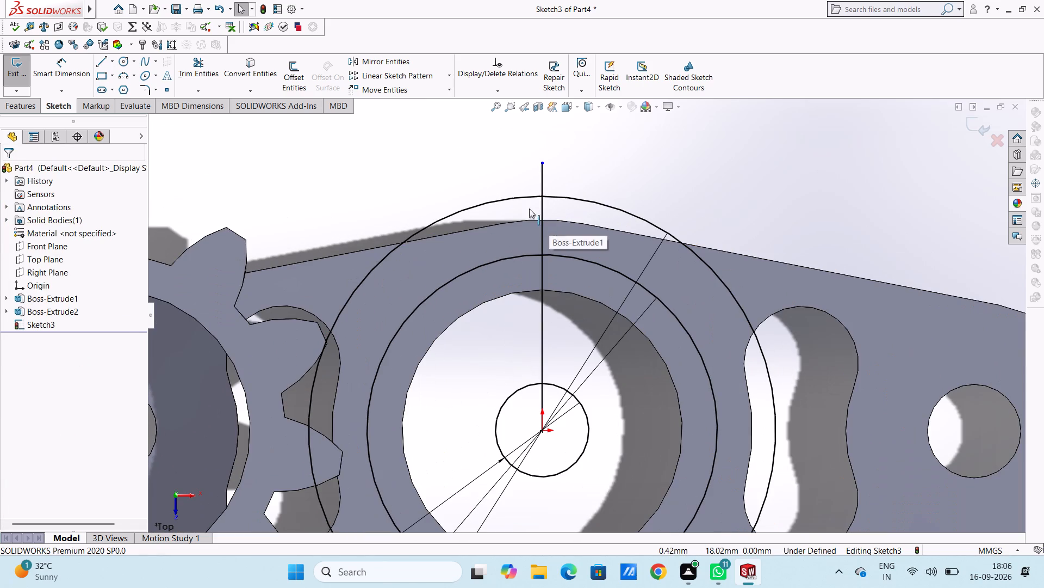
{"action": "left_click", "coordinate": [290, 78]}
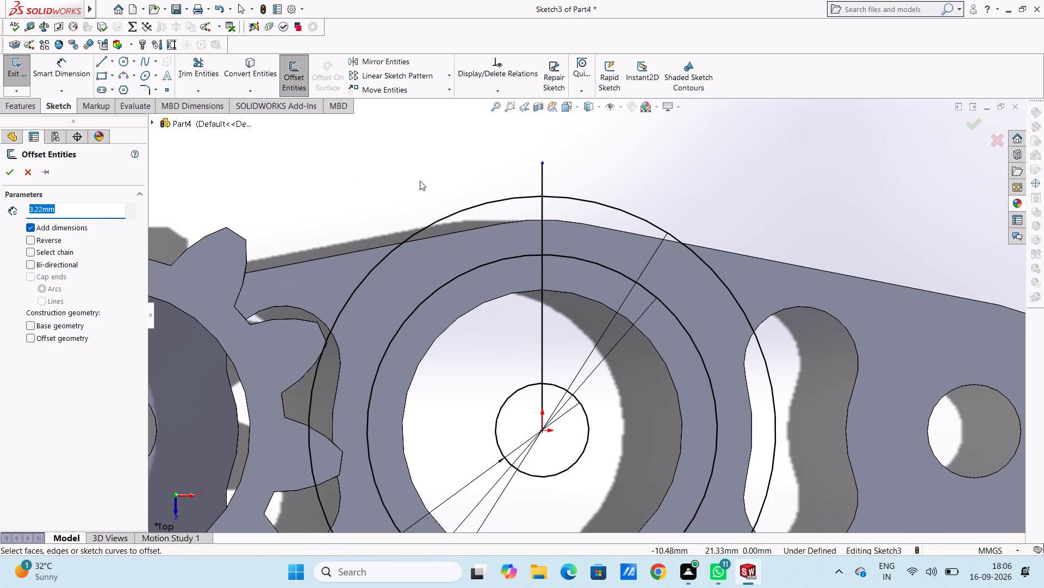
{"action": "key", "text": "1"}
{"action": "key", "text": "Return"}
{"action": "left_click", "coordinate": [542, 175]}
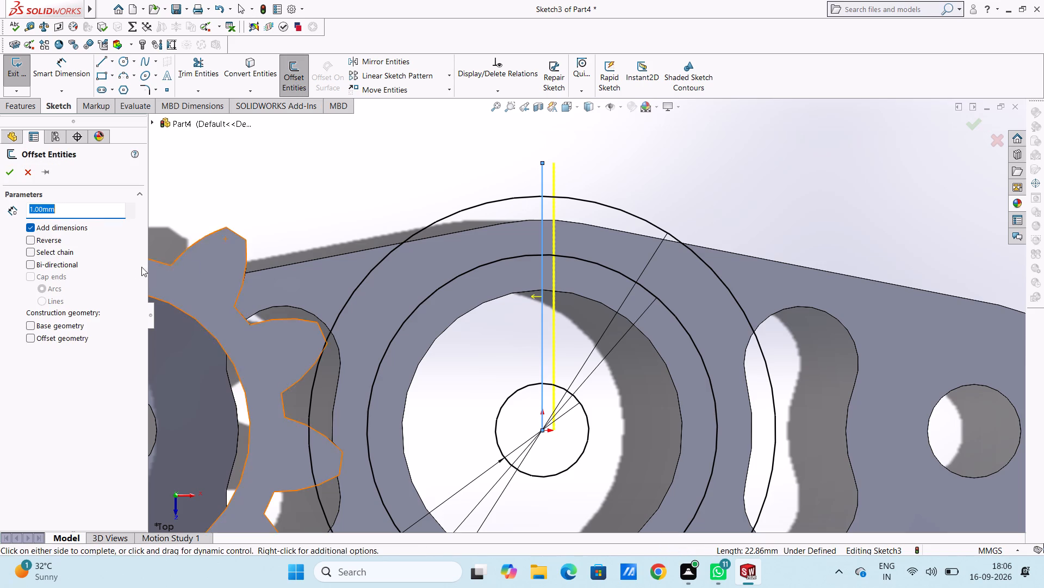
{"action": "left_click", "coordinate": [30, 263]}
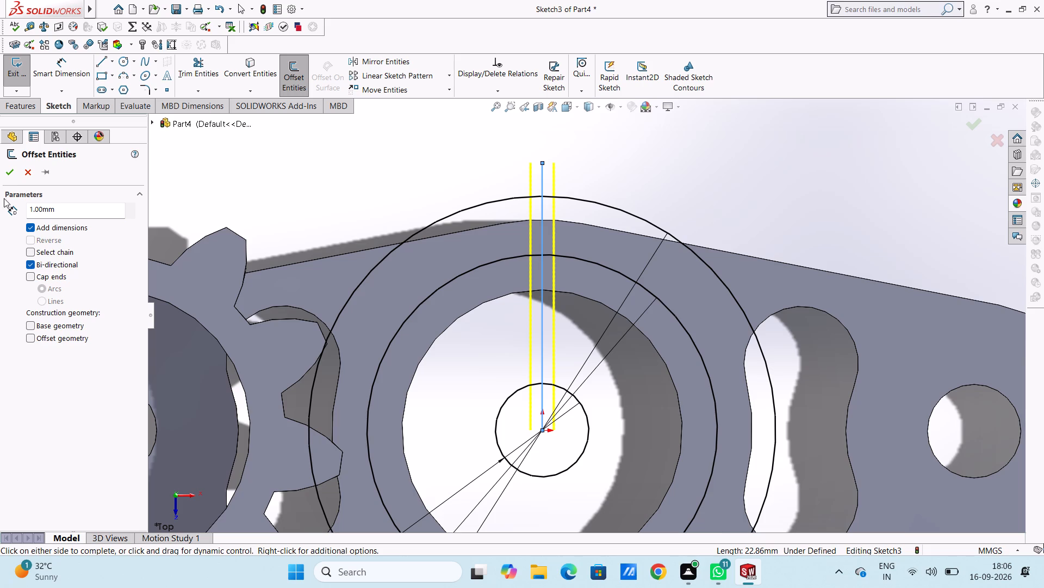
{"action": "left_click", "coordinate": [10, 173]}
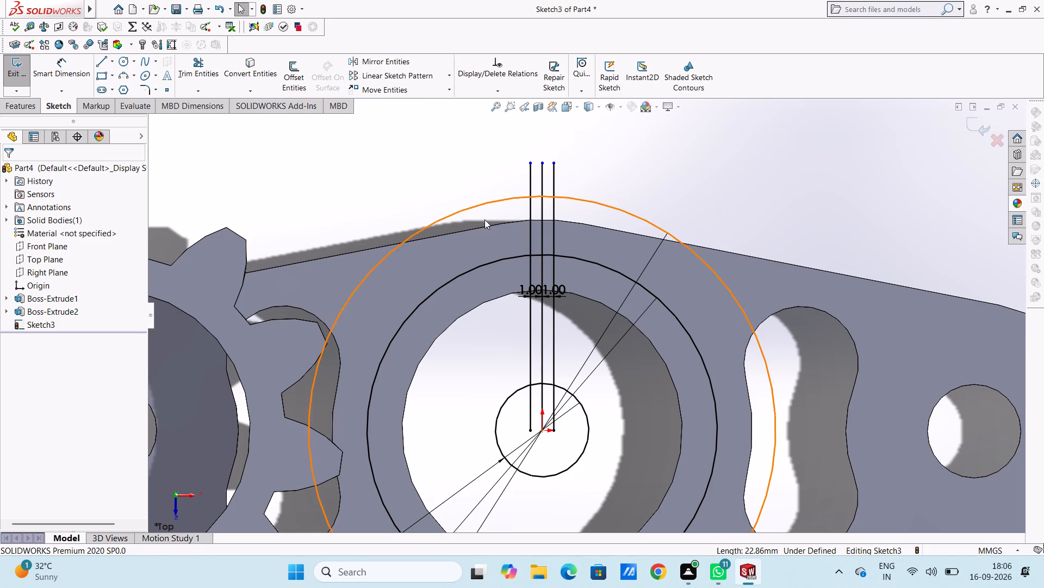
Offset the central vertical line bi-directionally again, this time by 2 mm.
{"action": "scroll", "coordinate": [504, 291], "scroll_direction": "down", "scroll_amount": 1}
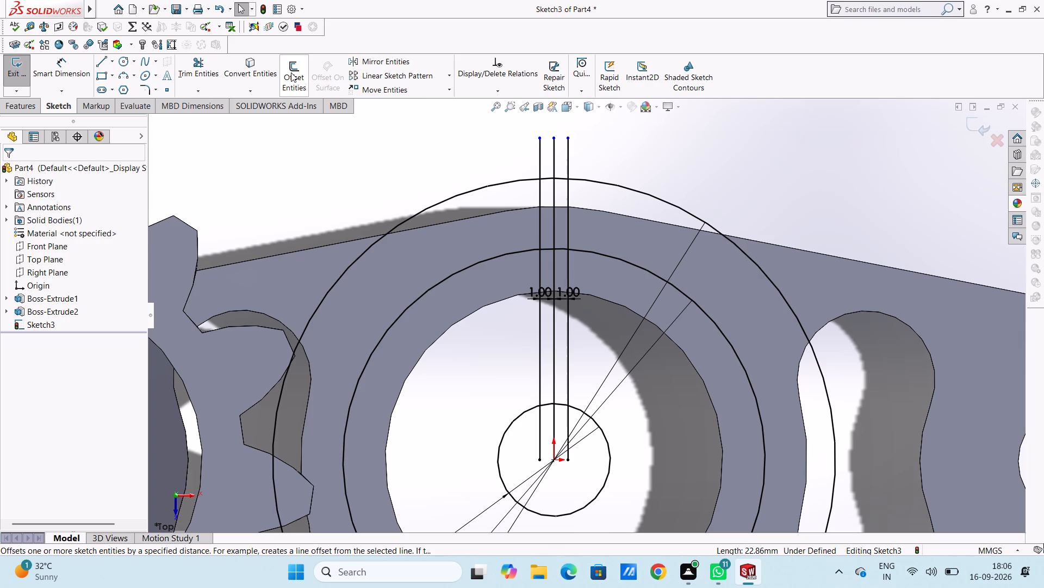
{"action": "left_click", "coordinate": [291, 72]}
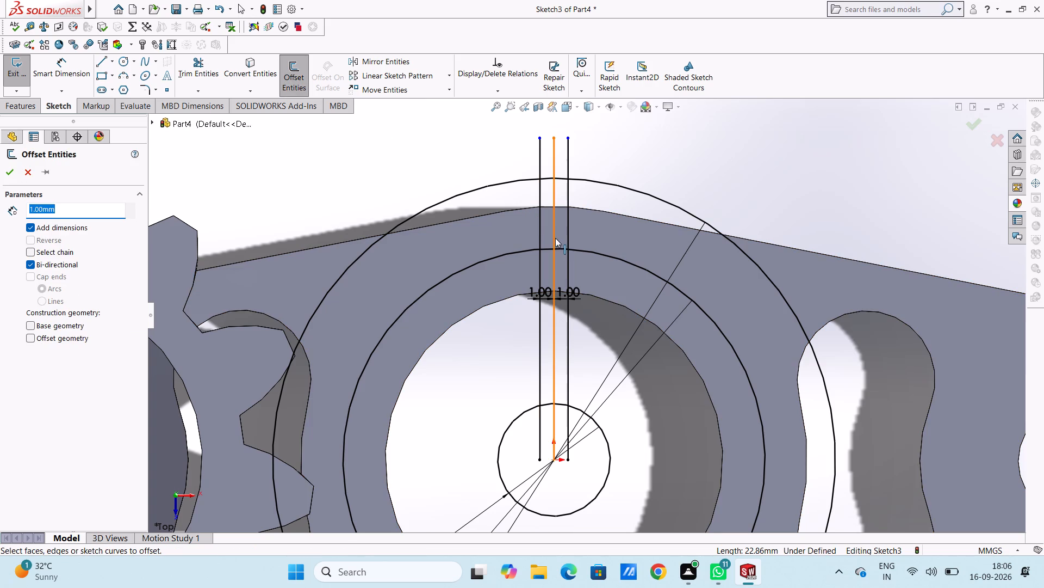
{"action": "left_click", "coordinate": [552, 235]}
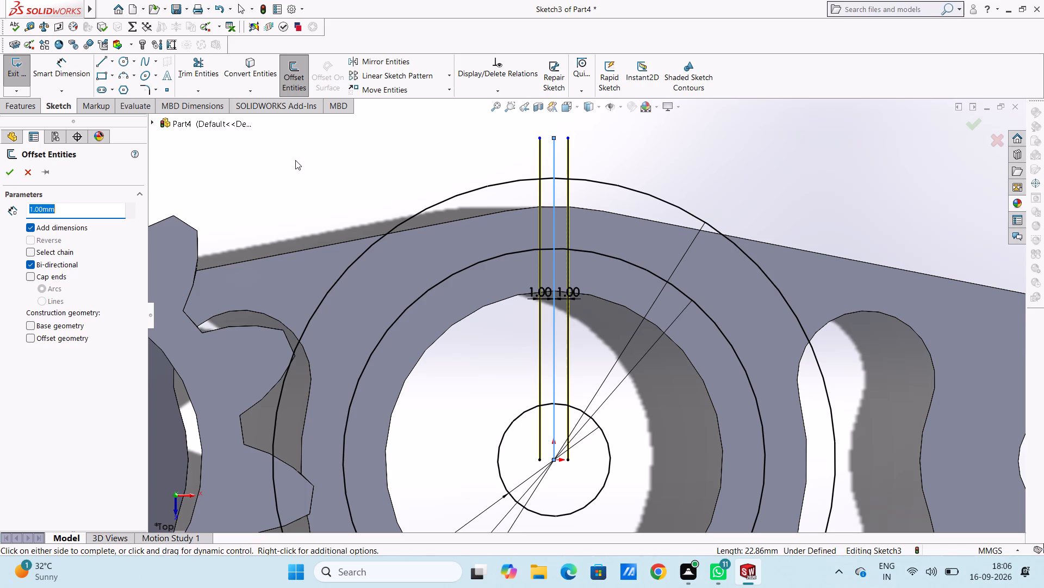
{"action": "type", "text": "1.5"}
{"action": "key", "text": "Return"}
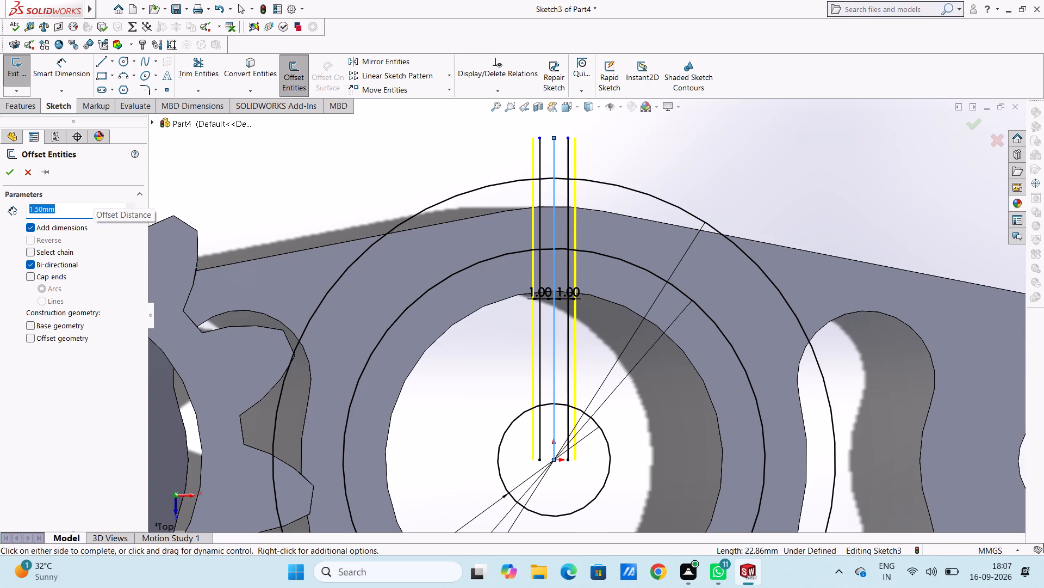
{"action": "key", "text": "2"}
{"action": "key", "text": "Return"}
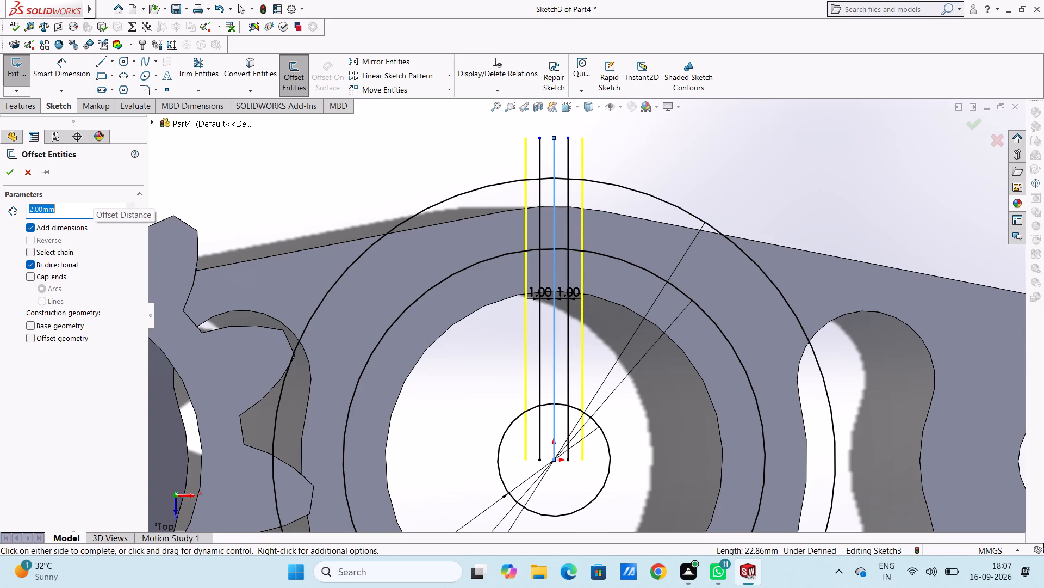
{"action": "left_click", "coordinate": [5, 175]}
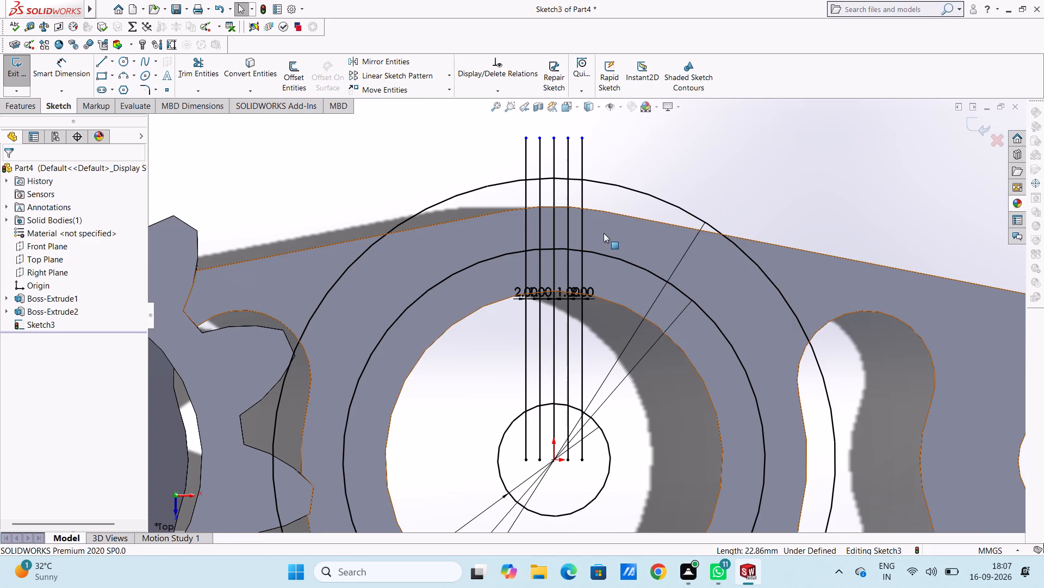
Draw a 3-point arc of radius 10 mm from the left 2 mm line at the 30 mm circle to the left 1 mm line at the 40 mm circle.
{"action": "scroll", "coordinate": [606, 230], "scroll_direction": "down", "scroll_amount": 2}
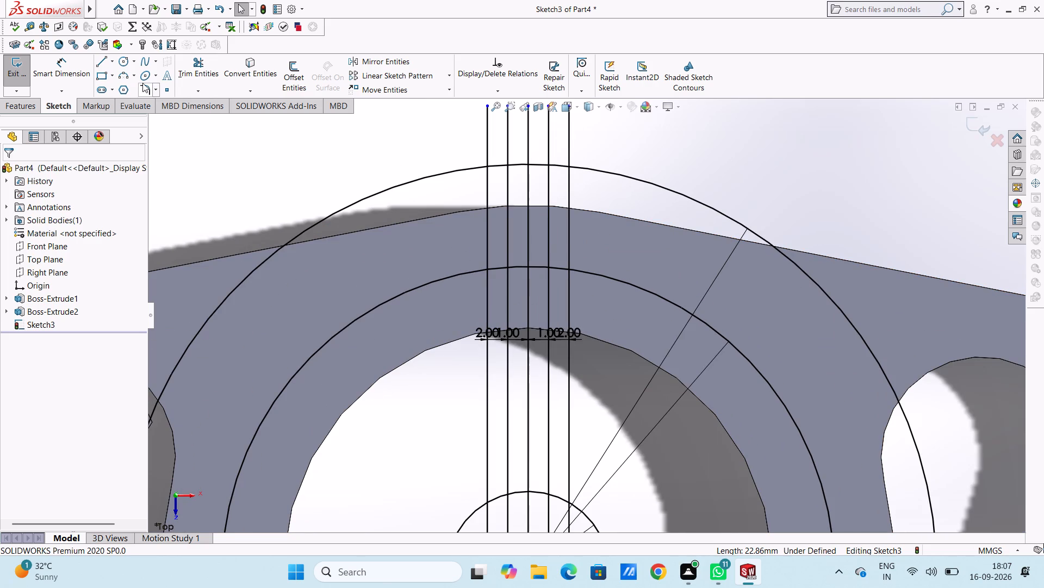
{"action": "left_click", "coordinate": [123, 76]}
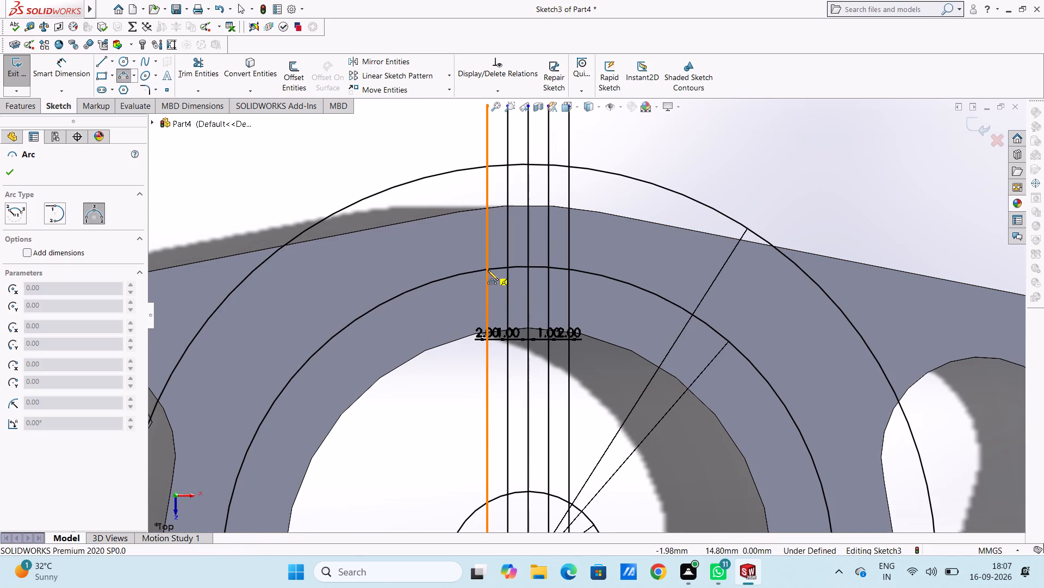
{"action": "left_click", "coordinate": [487, 268]}
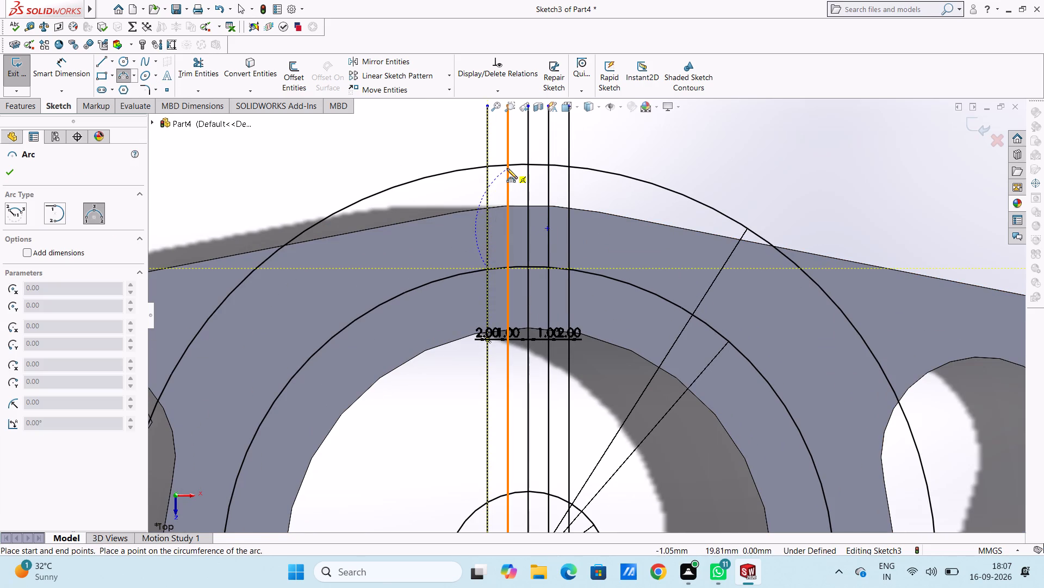
{"action": "left_click", "coordinate": [508, 165]}
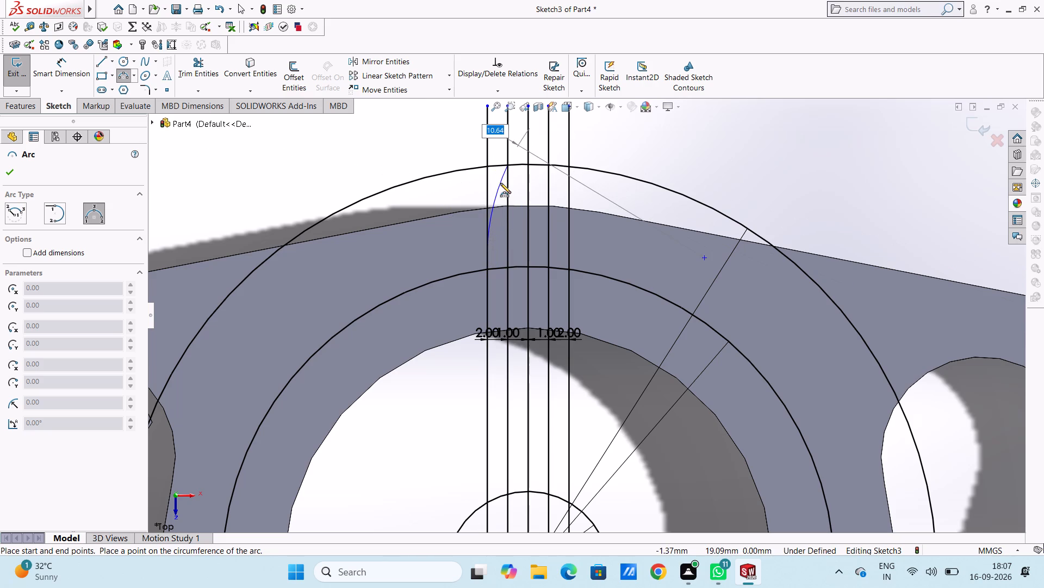
{"action": "type", "text": "10"}
{"action": "key", "text": "Return"}
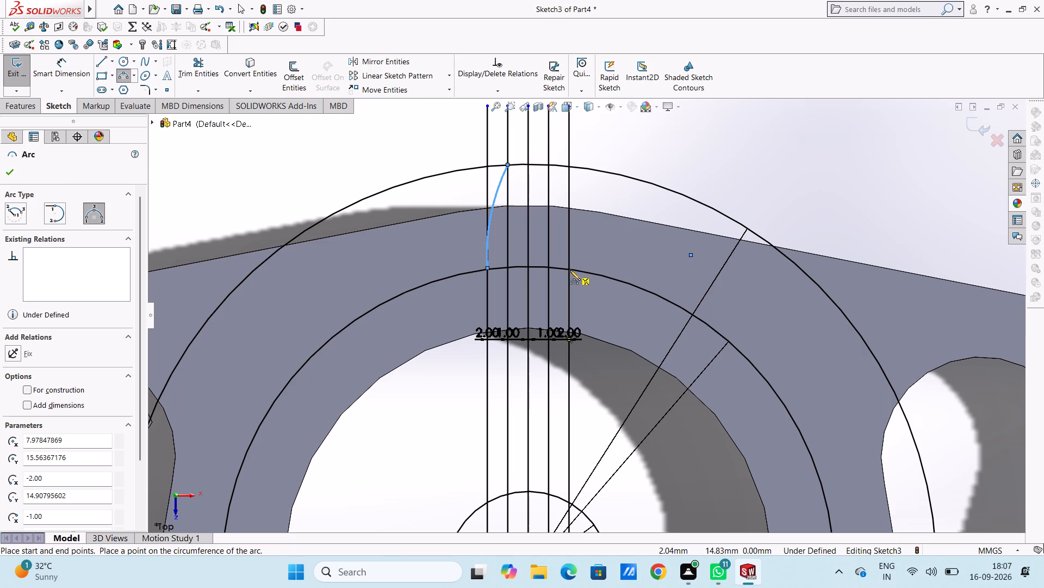
Draw the opposite 10 mm radius arc from the right 2 mm line at the 30 mm circle to the right 1 mm line at the 40 mm circle.
{"action": "left_click", "coordinate": [570, 270]}
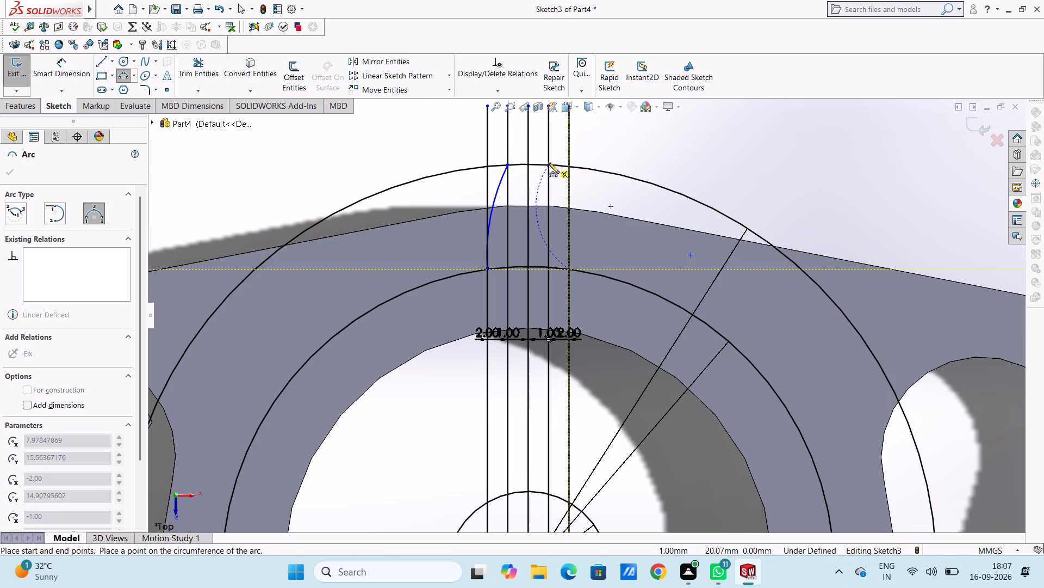
{"action": "scroll", "coordinate": [549, 165], "scroll_direction": "down", "scroll_amount": 2}
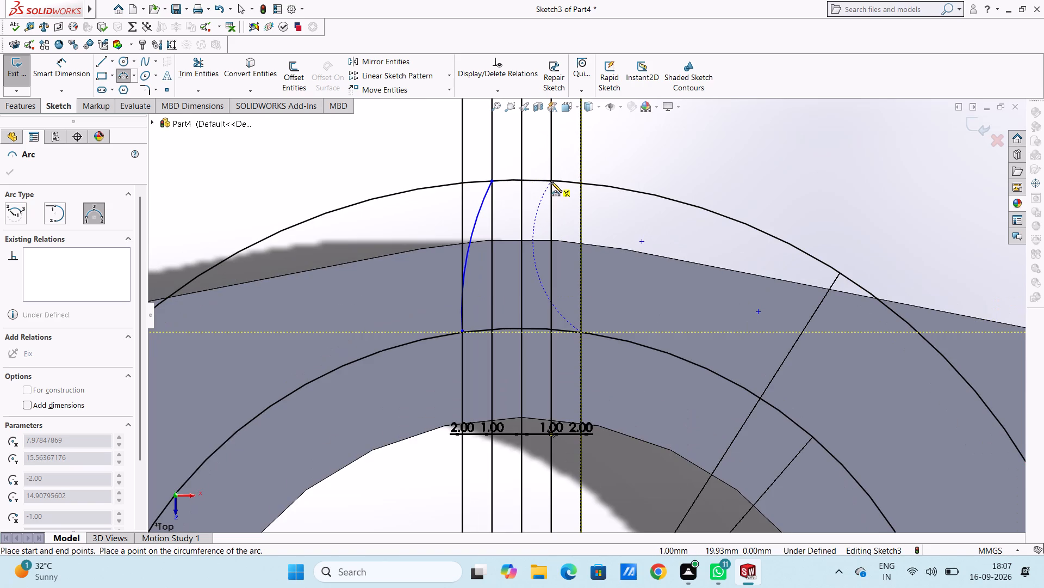
{"action": "left_click", "coordinate": [551, 181]}
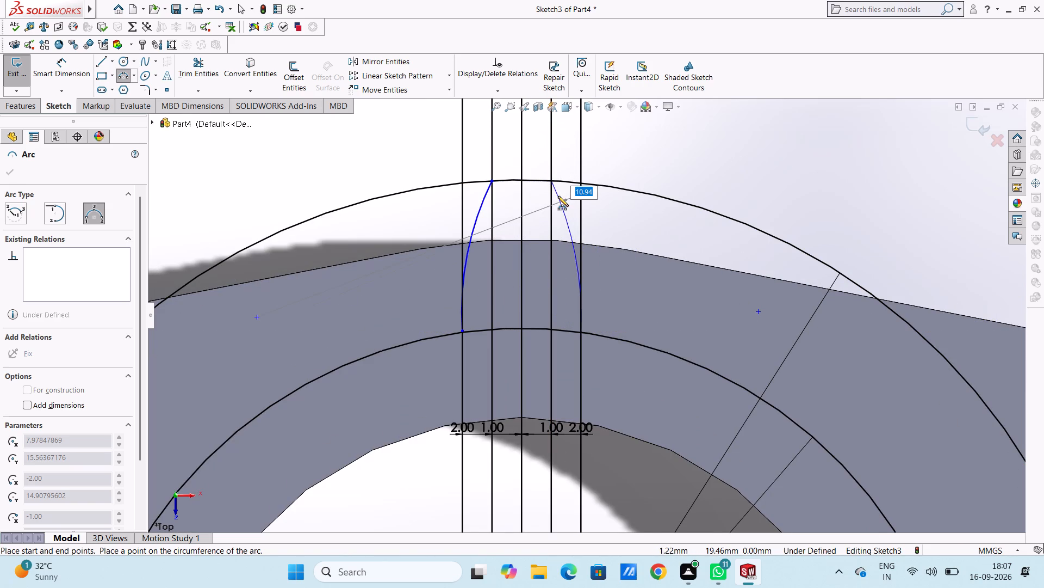
{"action": "type", "text": "10"}
{"action": "key", "text": "Return"}
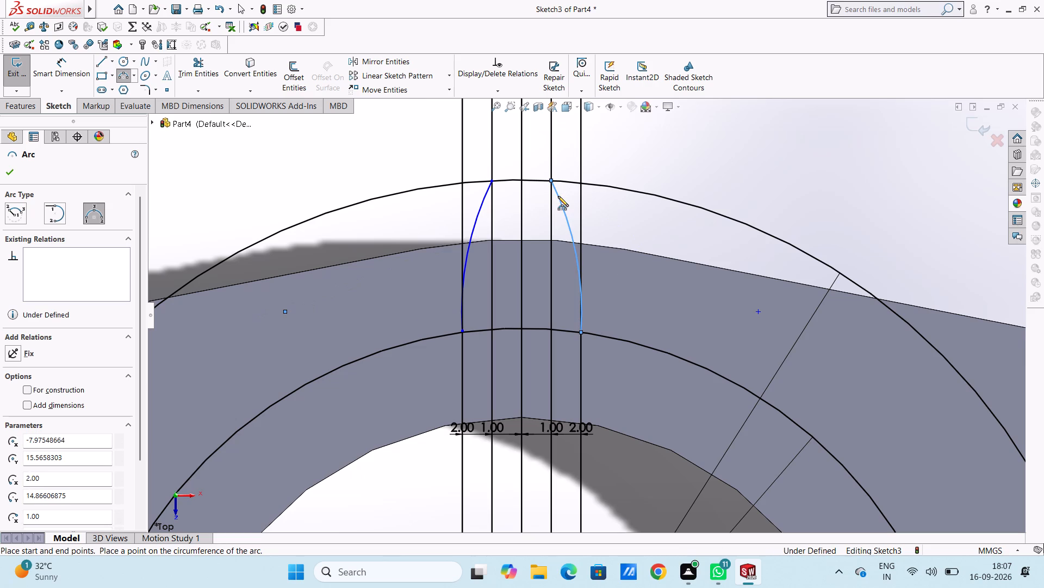
{"action": "key", "text": "Escape"}
{"action": "key", "text": "Escape"}
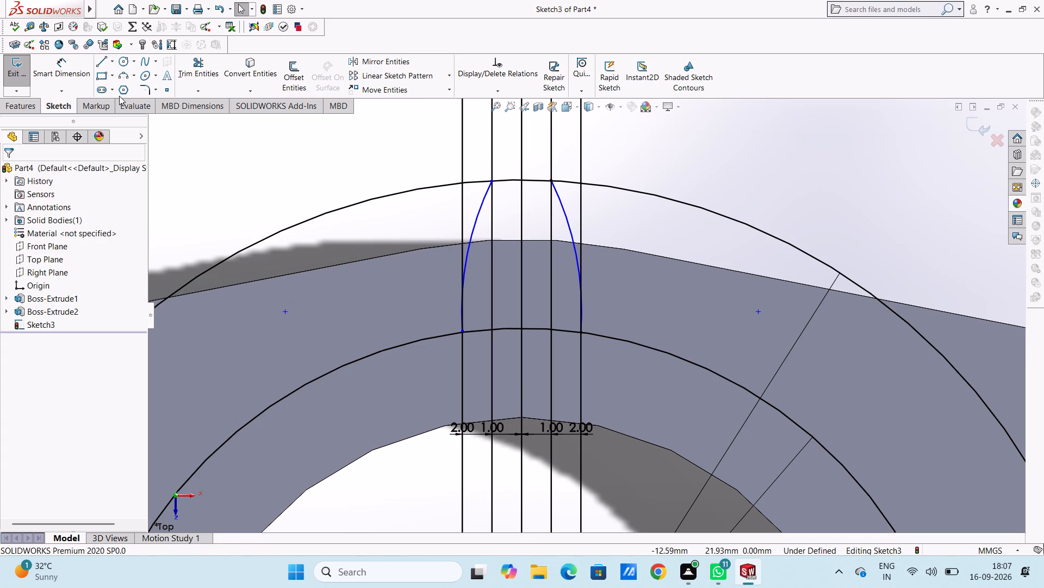
Dimension the radii of both tooth-flank arcs as 10 mm.
{"action": "left_click", "coordinate": [75, 70]}
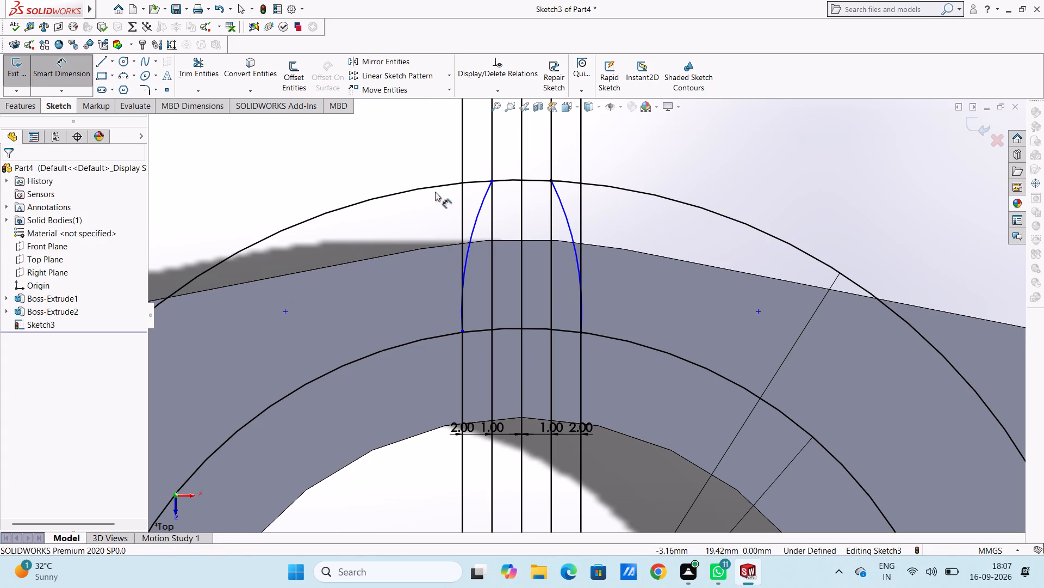
{"action": "left_click", "coordinate": [476, 218]}
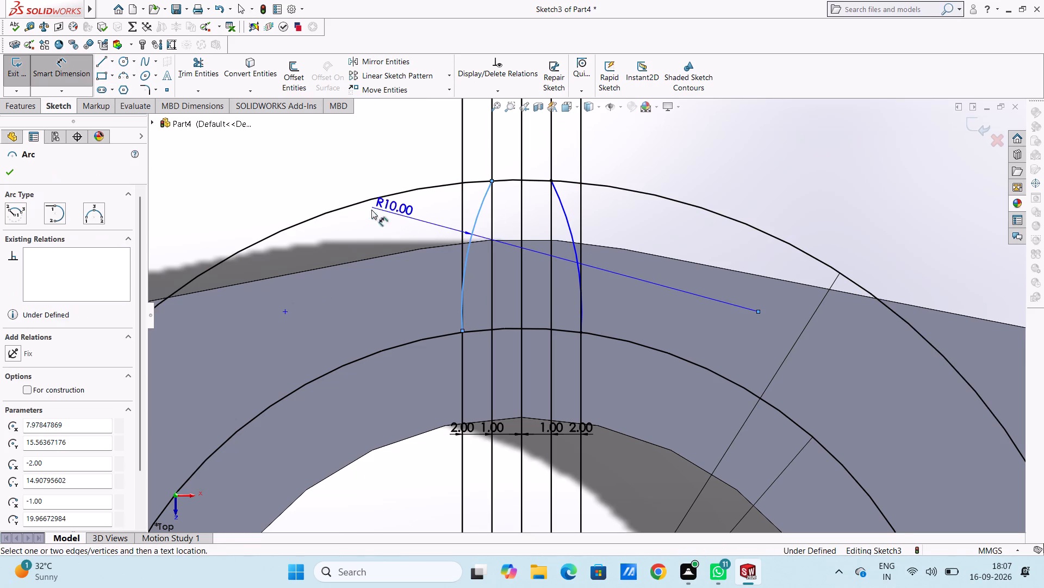
{"action": "left_click", "coordinate": [253, 180]}
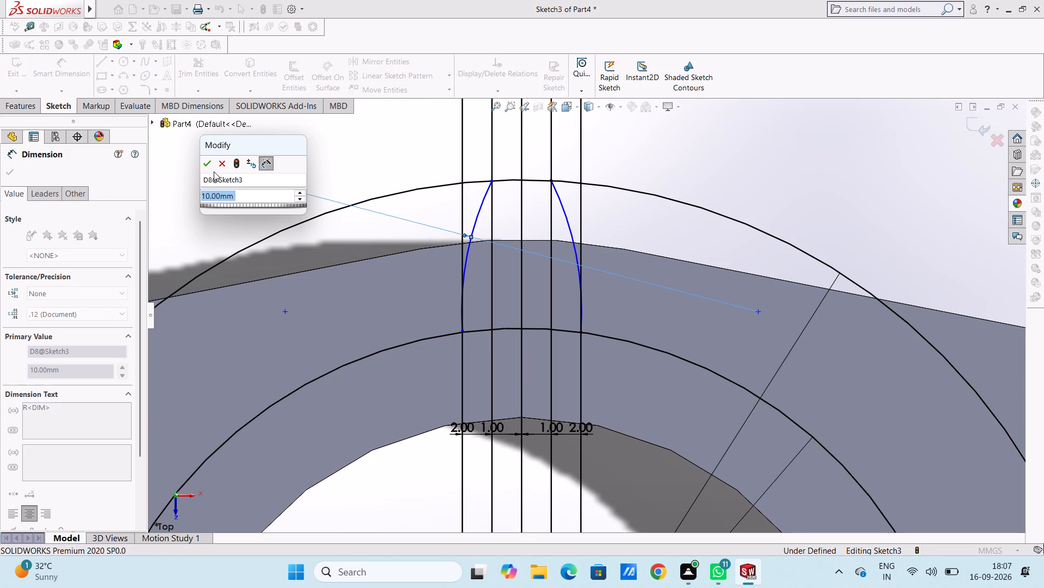
{"action": "left_click", "coordinate": [208, 164]}
{"action": "left_click", "coordinate": [209, 196]}
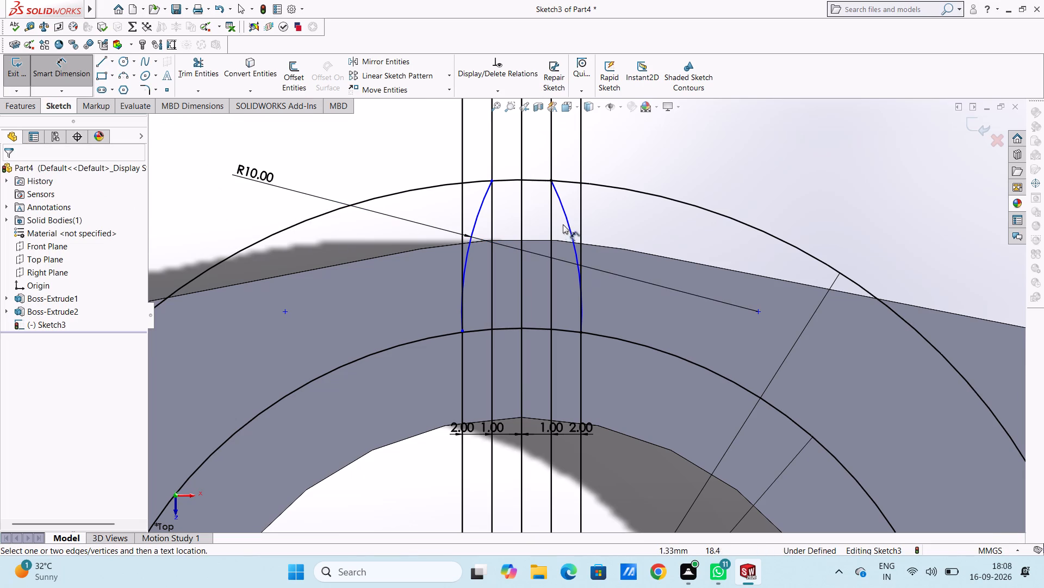
{"action": "left_click", "coordinate": [567, 223]}
{"action": "left_click", "coordinate": [780, 176]}
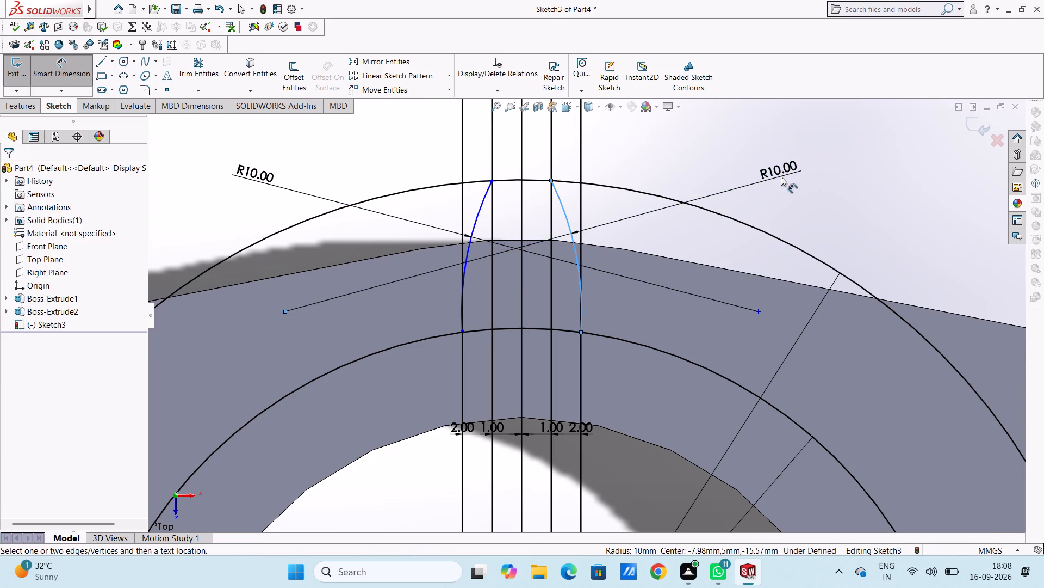
{"action": "left_click", "coordinate": [729, 162]}
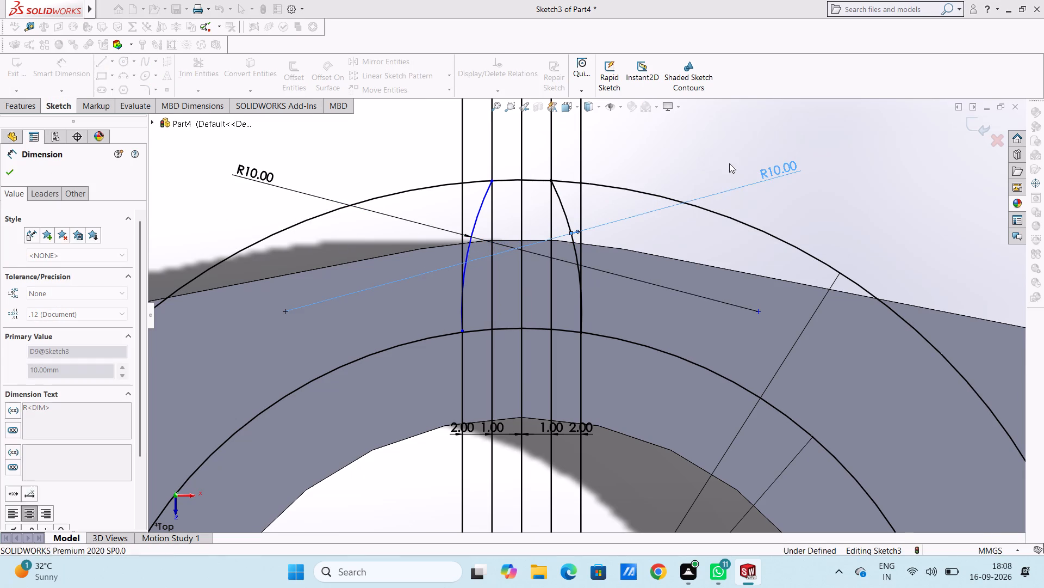
{"action": "left_click", "coordinate": [701, 161]}
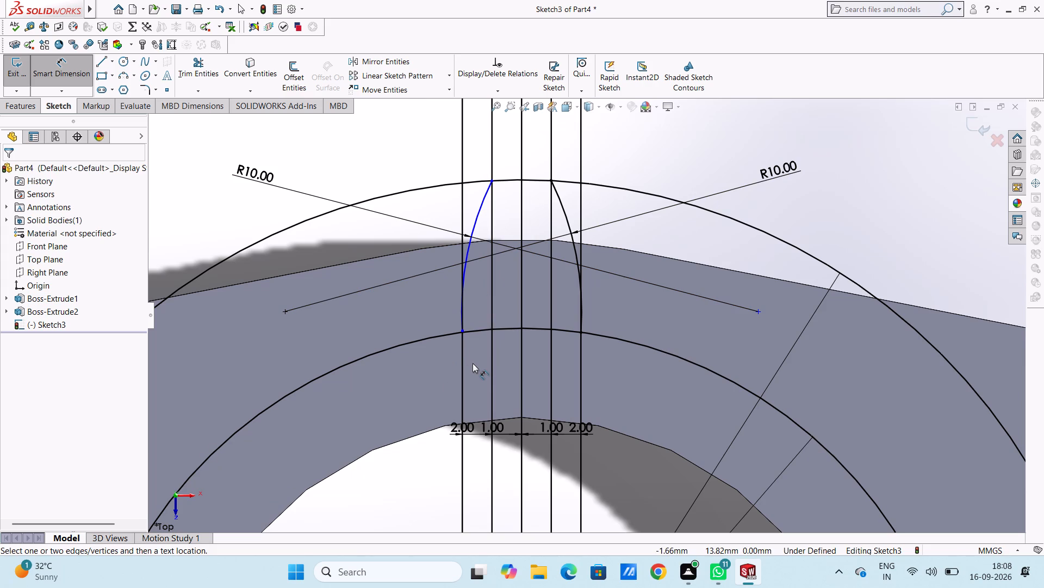
{"action": "key", "text": "Escape"}
{"action": "key", "text": "Escape"}
Trim the five vertical lines above the 40 mm circle and arcs, plus the centre and left inner lines between the 30 mm and 40 mm circles.
{"action": "left_click", "coordinate": [205, 71]}
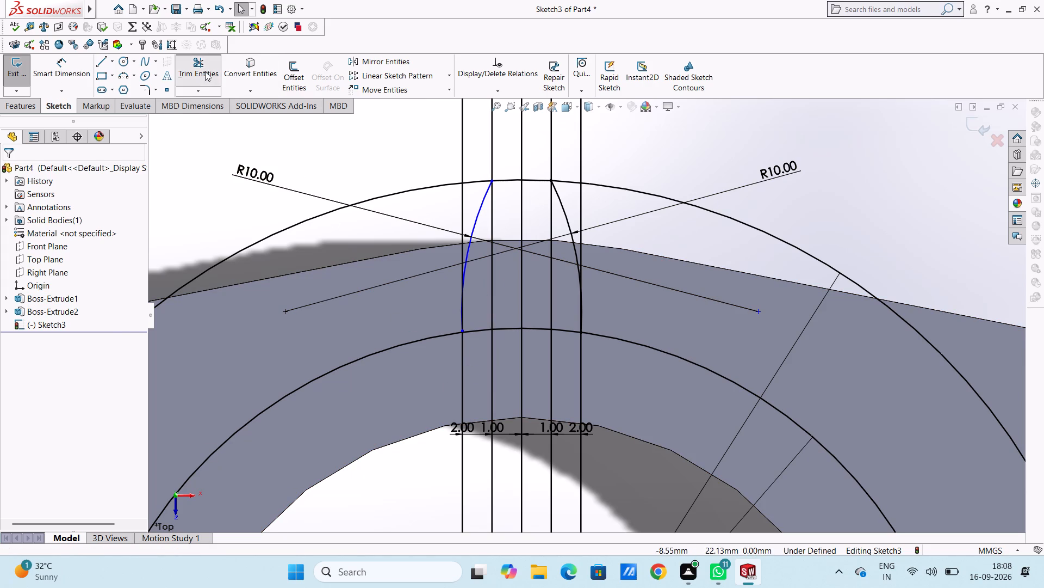
{"action": "left_click", "coordinate": [463, 209]}
{"action": "left_click", "coordinate": [465, 167]}
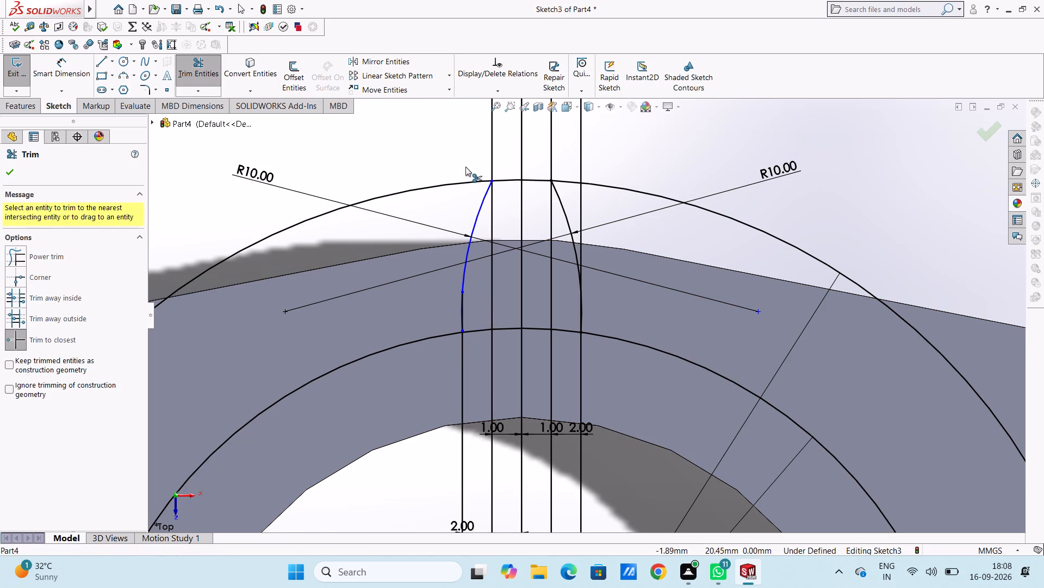
{"action": "scroll", "coordinate": [465, 166], "scroll_direction": "up", "scroll_amount": 3}
{"action": "left_click", "coordinate": [530, 197]}
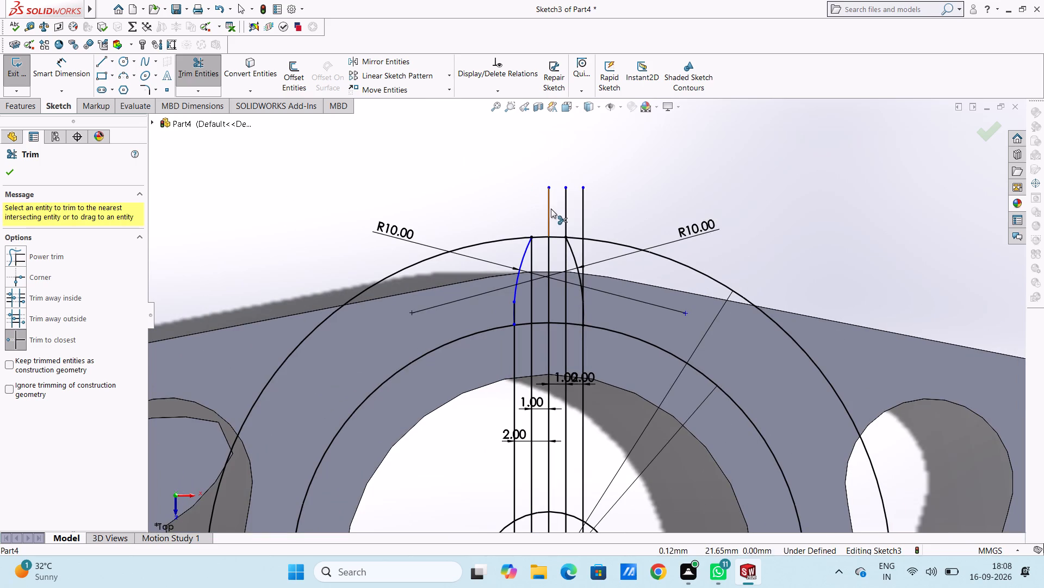
{"action": "left_click", "coordinate": [551, 209]}
{"action": "left_click", "coordinate": [565, 212]}
{"action": "left_click", "coordinate": [581, 213]}
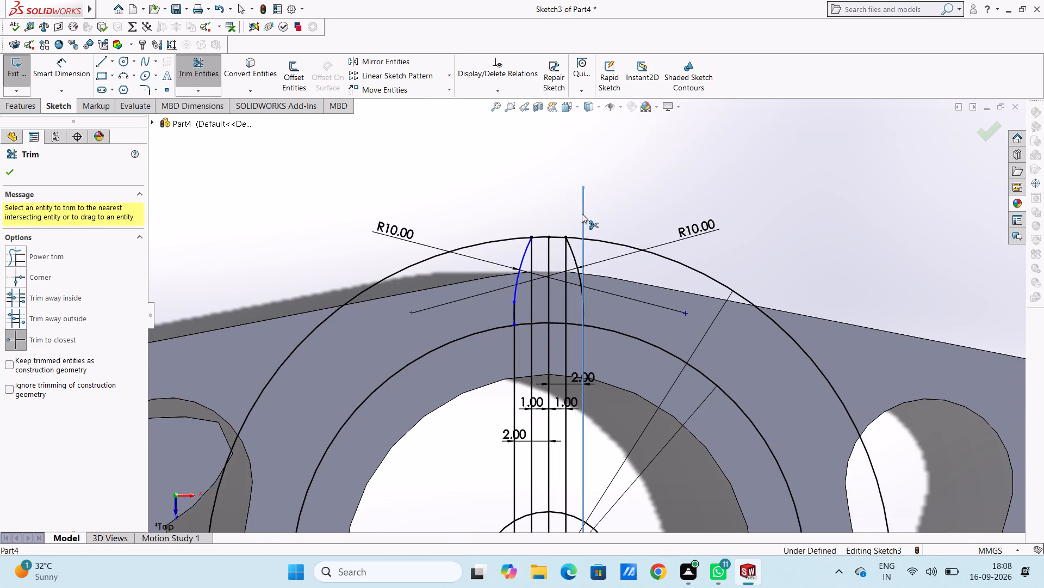
{"action": "left_click", "coordinate": [583, 244]}
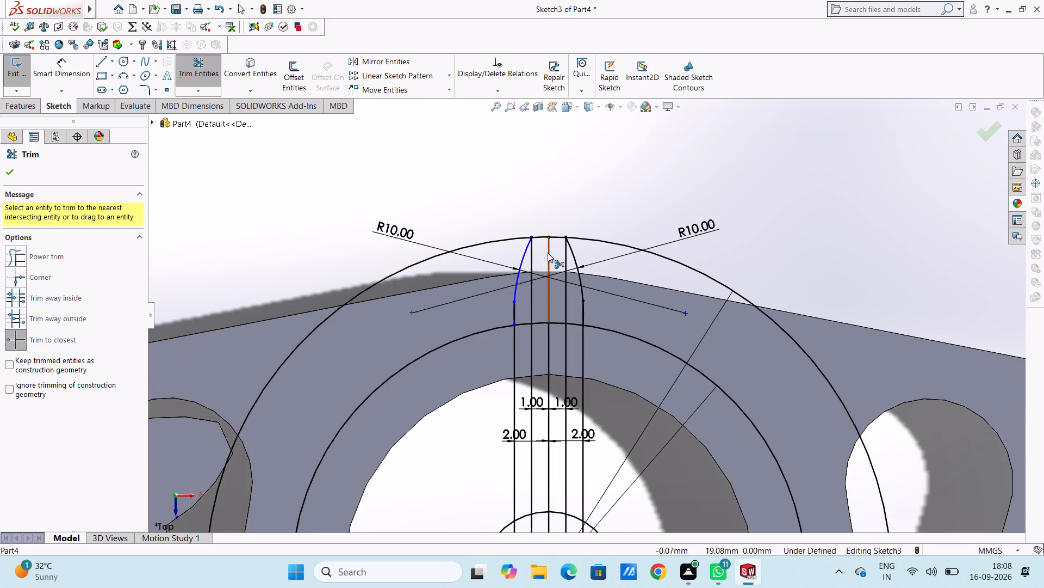
{"action": "left_click", "coordinate": [549, 253]}
{"action": "left_click", "coordinate": [532, 261]}
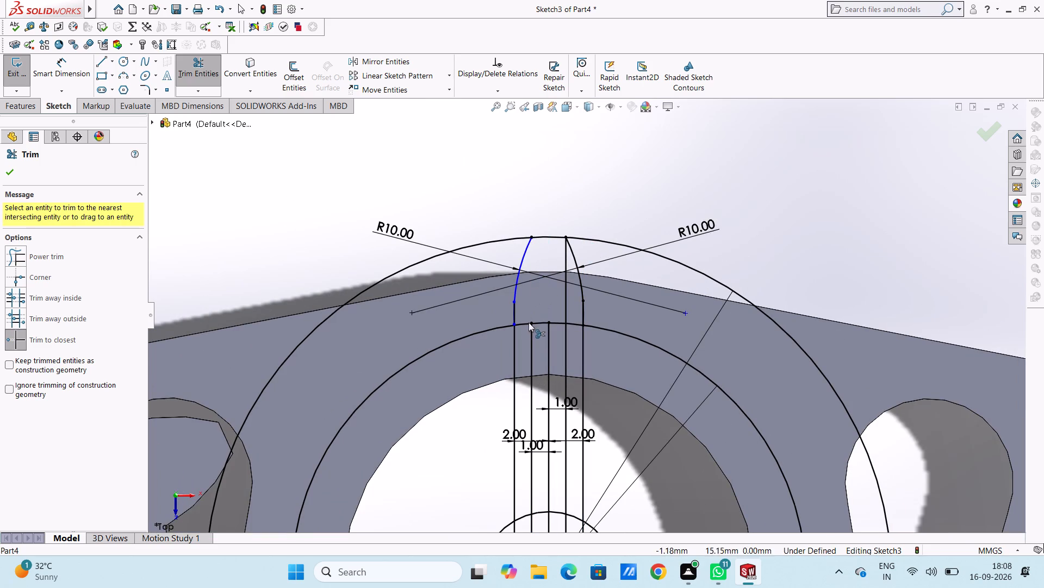
Trim all five vertical lines between the 8 mm and 30 mm circles.
{"action": "left_click", "coordinate": [530, 330]}
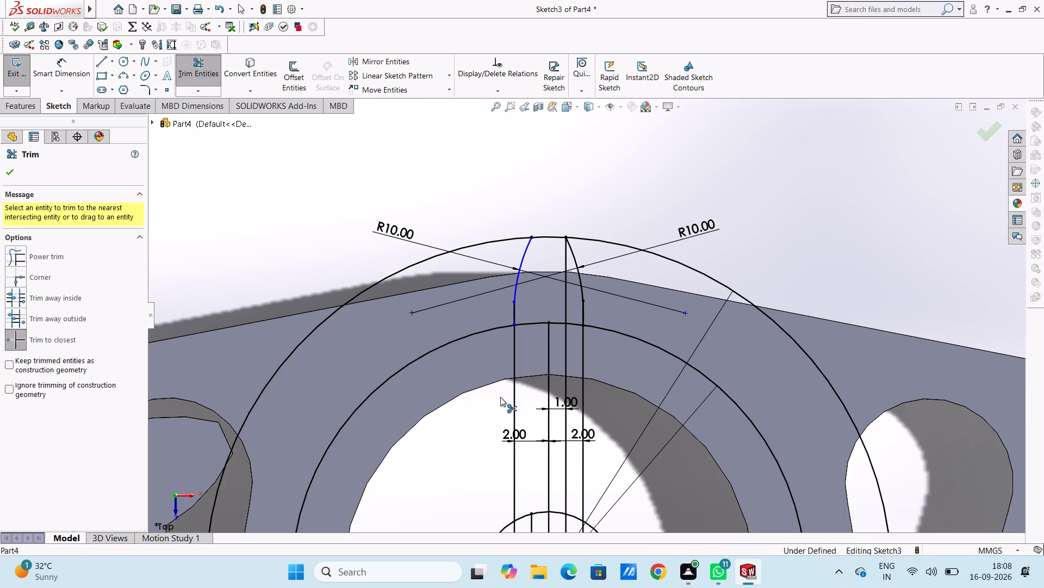
{"action": "left_click", "coordinate": [514, 405]}
{"action": "left_click", "coordinate": [549, 376]}
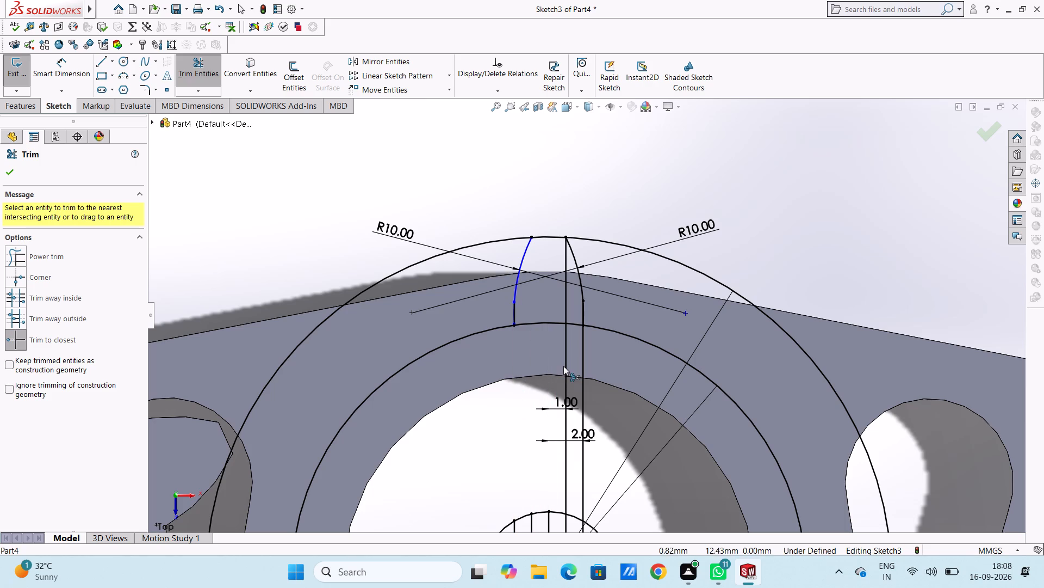
{"action": "left_click", "coordinate": [565, 365]}
{"action": "left_click", "coordinate": [582, 369]}
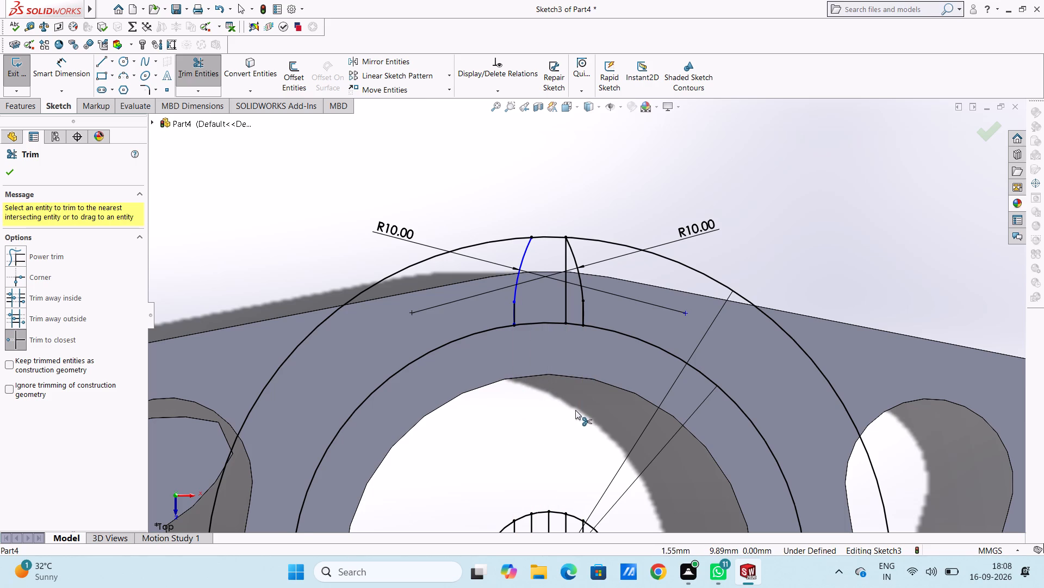
Trim the five short line remnants inside the 8 mm circle.
{"action": "scroll", "coordinate": [575, 409], "scroll_direction": "up", "scroll_amount": 4}
{"action": "scroll", "coordinate": [576, 420], "scroll_direction": "down", "scroll_amount": 5}
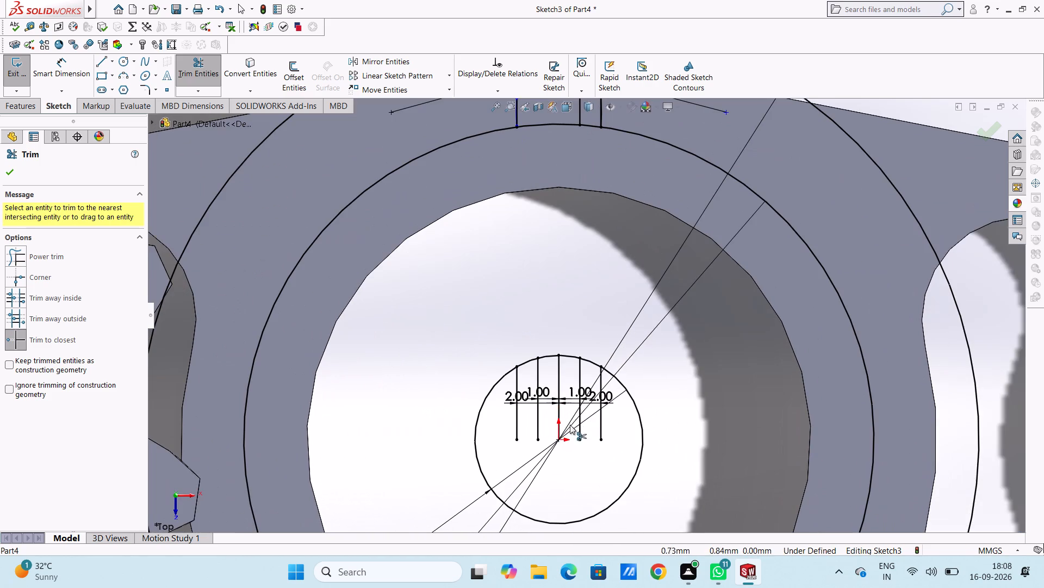
{"action": "left_click", "coordinate": [514, 421]}
{"action": "left_click", "coordinate": [536, 420]}
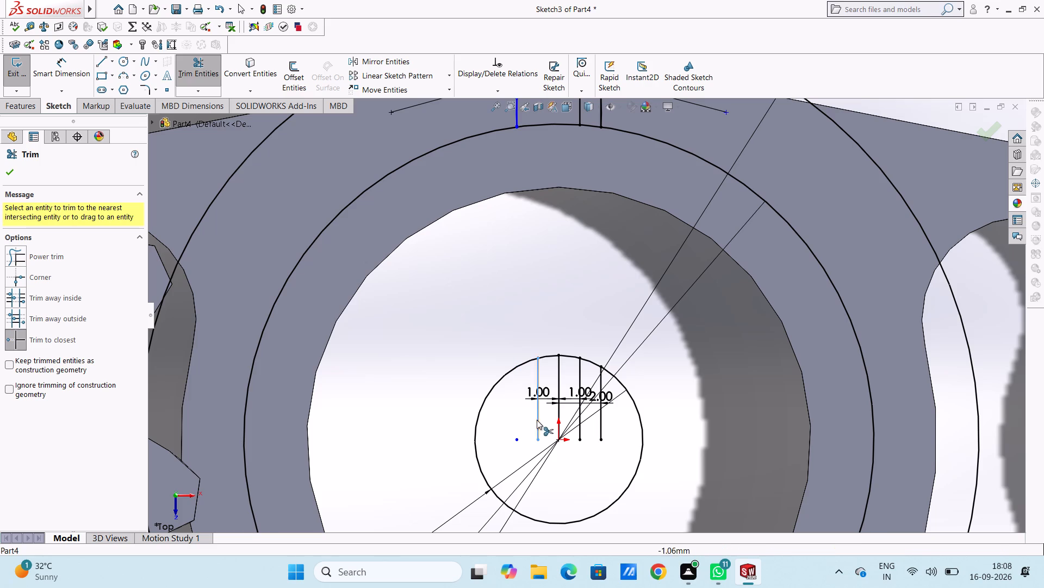
{"action": "left_click", "coordinate": [560, 413]}
{"action": "left_click", "coordinate": [578, 420]}
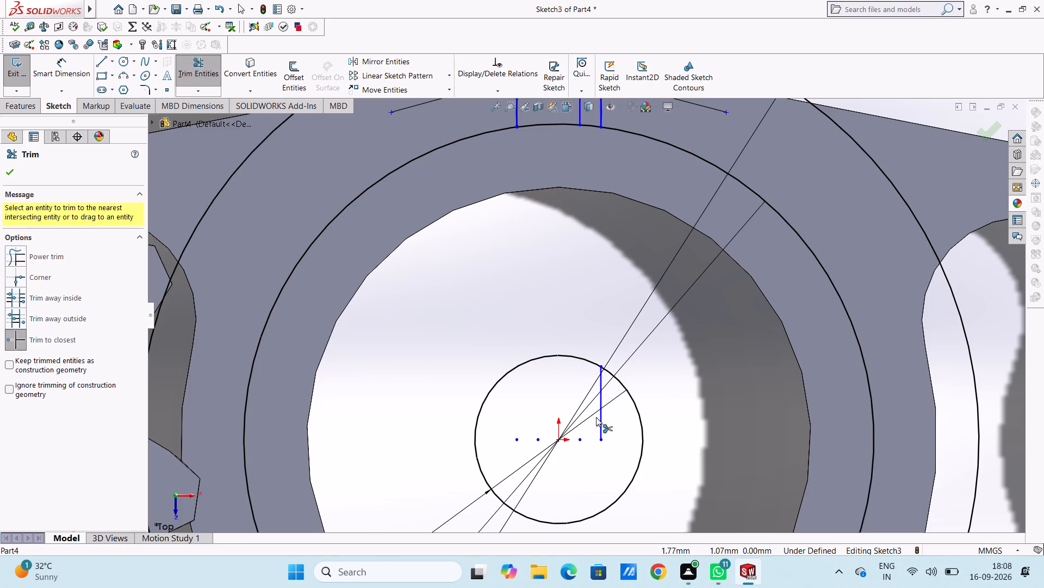
{"action": "left_click", "coordinate": [600, 420]}
Trim the remaining right inner vertical line between the two tooth-flank arcs.
{"action": "scroll", "coordinate": [598, 316], "scroll_direction": "up", "scroll_amount": 4}
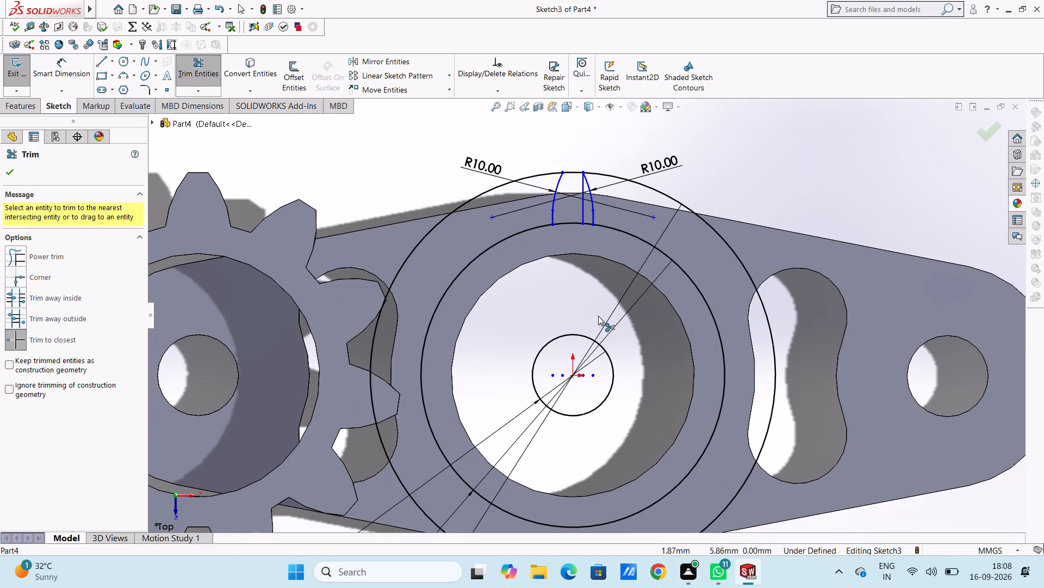
{"action": "scroll", "coordinate": [611, 194], "scroll_direction": "down", "scroll_amount": 3}
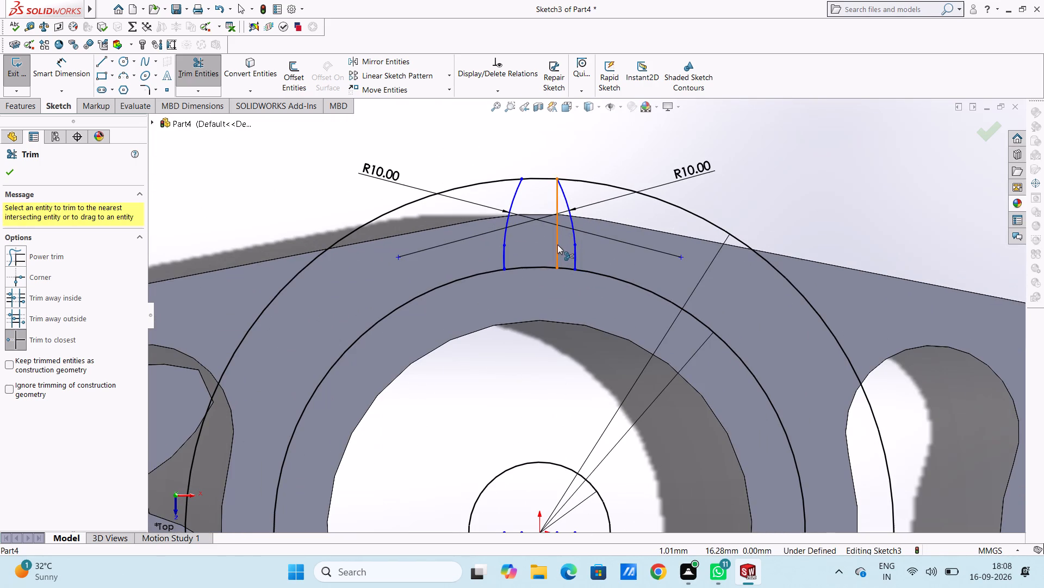
{"action": "left_click", "coordinate": [557, 244]}
{"action": "key", "text": "Escape"}
{"action": "key", "text": "Escape"}
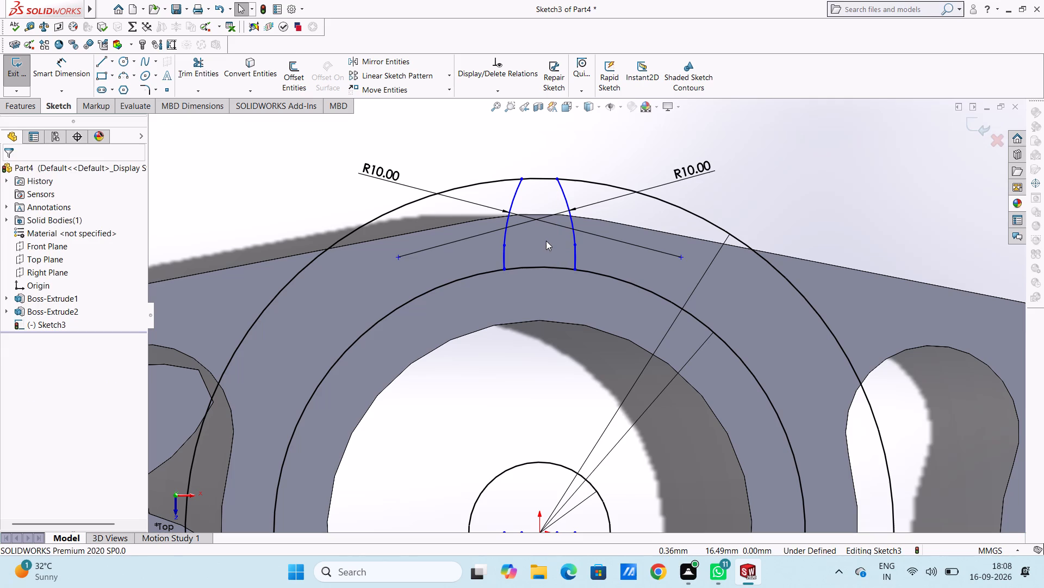
{"action": "key", "text": "Escape"}
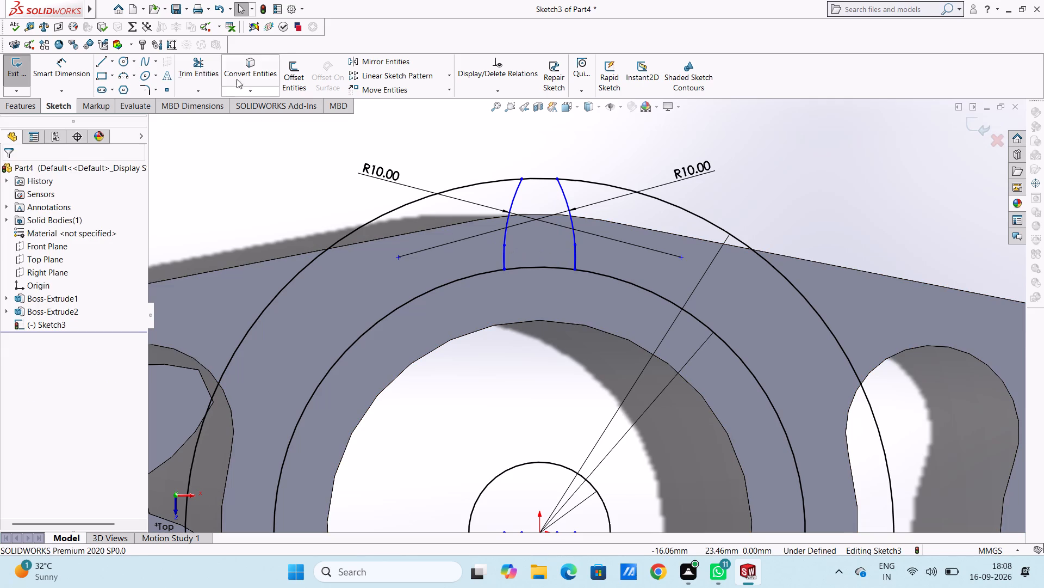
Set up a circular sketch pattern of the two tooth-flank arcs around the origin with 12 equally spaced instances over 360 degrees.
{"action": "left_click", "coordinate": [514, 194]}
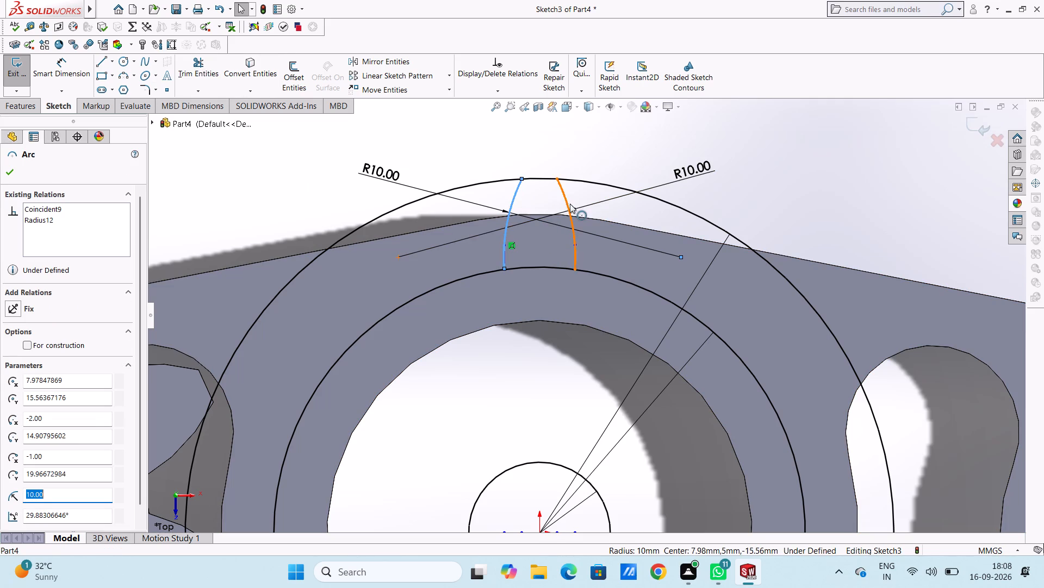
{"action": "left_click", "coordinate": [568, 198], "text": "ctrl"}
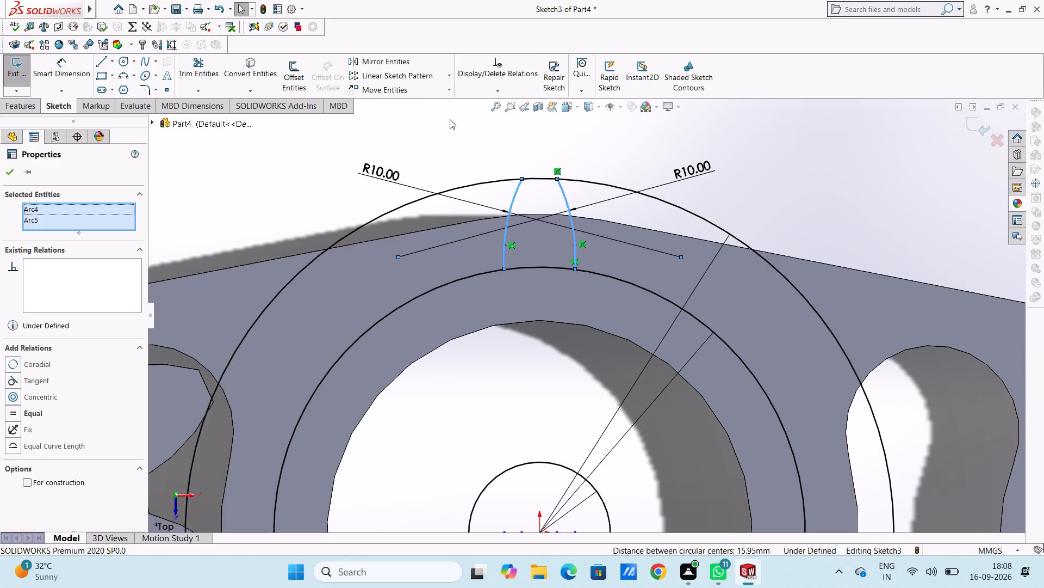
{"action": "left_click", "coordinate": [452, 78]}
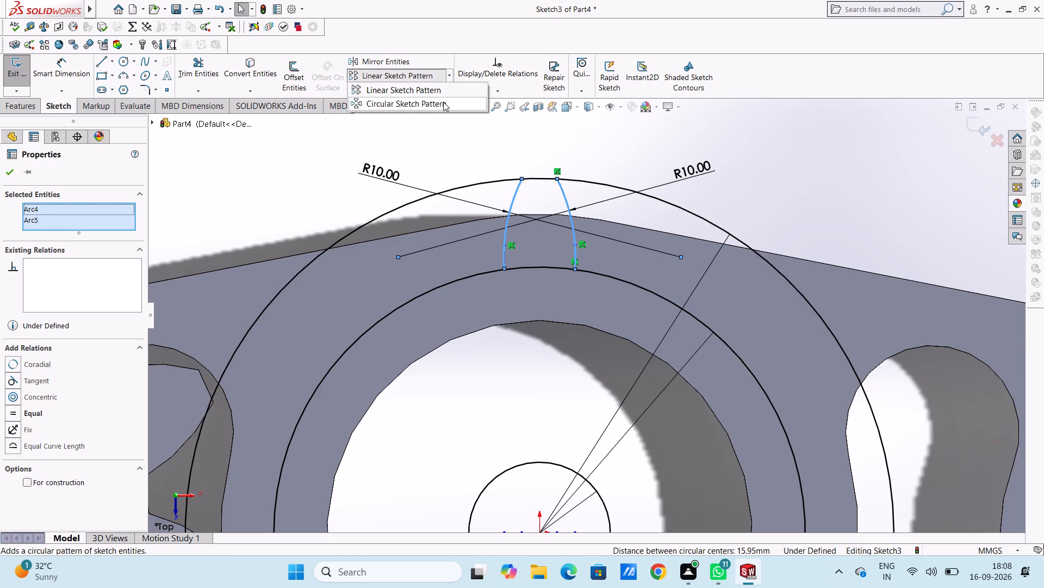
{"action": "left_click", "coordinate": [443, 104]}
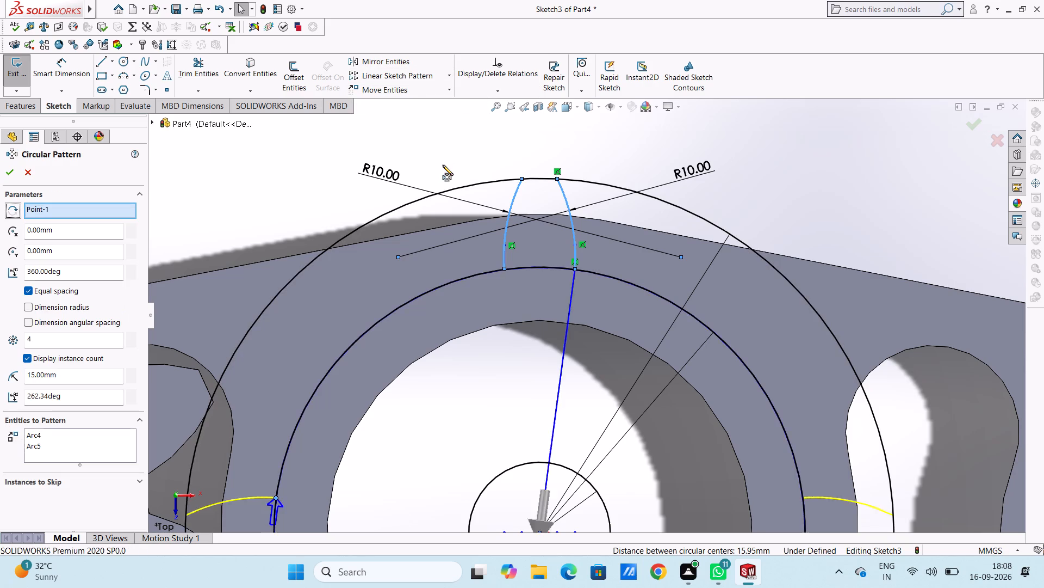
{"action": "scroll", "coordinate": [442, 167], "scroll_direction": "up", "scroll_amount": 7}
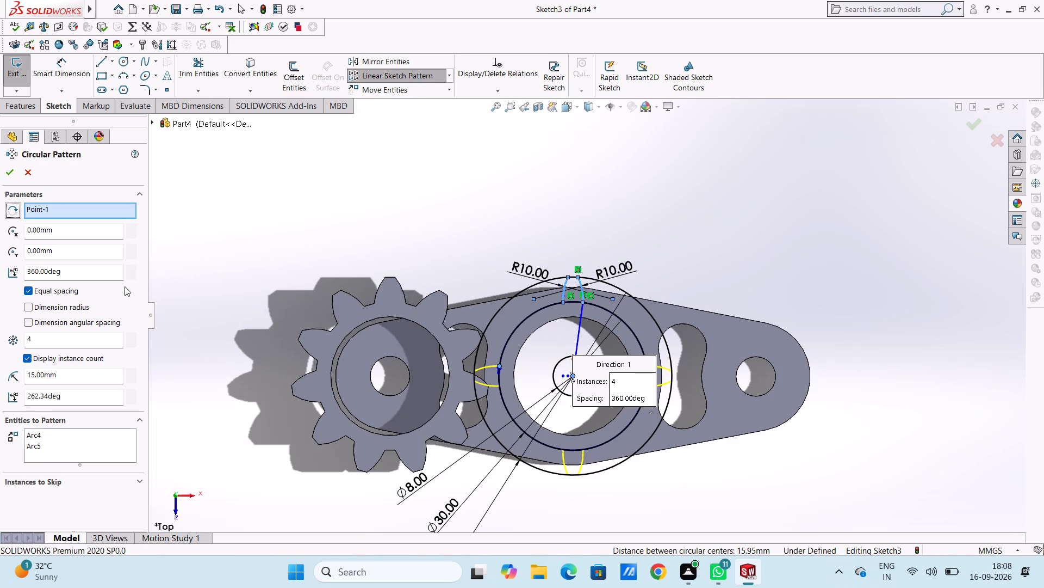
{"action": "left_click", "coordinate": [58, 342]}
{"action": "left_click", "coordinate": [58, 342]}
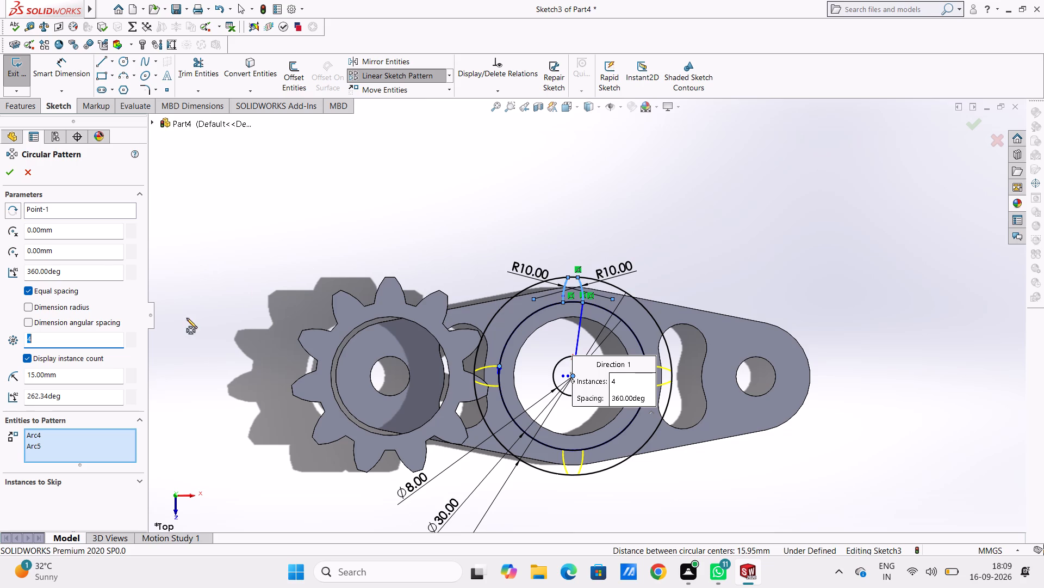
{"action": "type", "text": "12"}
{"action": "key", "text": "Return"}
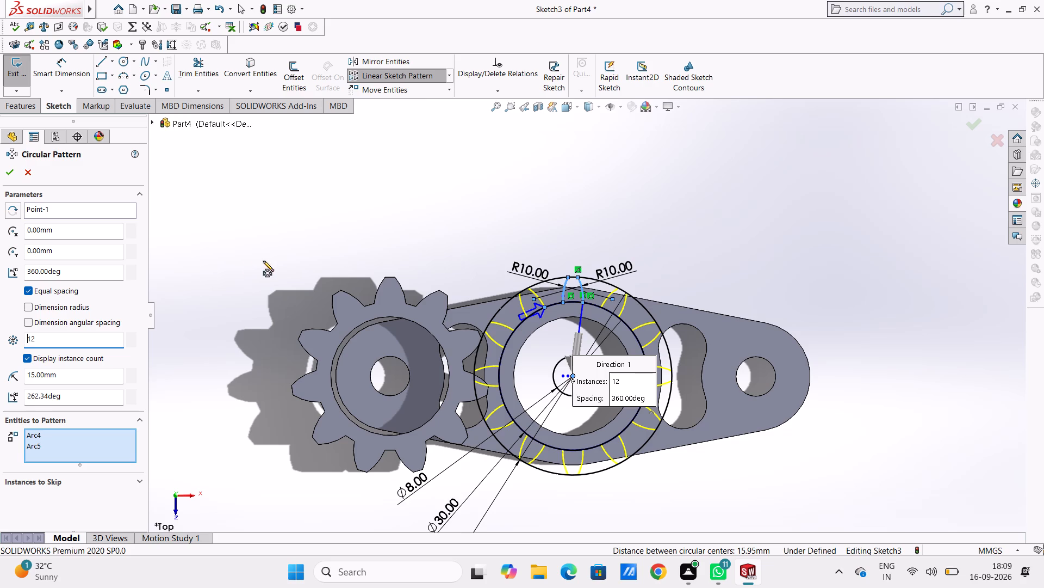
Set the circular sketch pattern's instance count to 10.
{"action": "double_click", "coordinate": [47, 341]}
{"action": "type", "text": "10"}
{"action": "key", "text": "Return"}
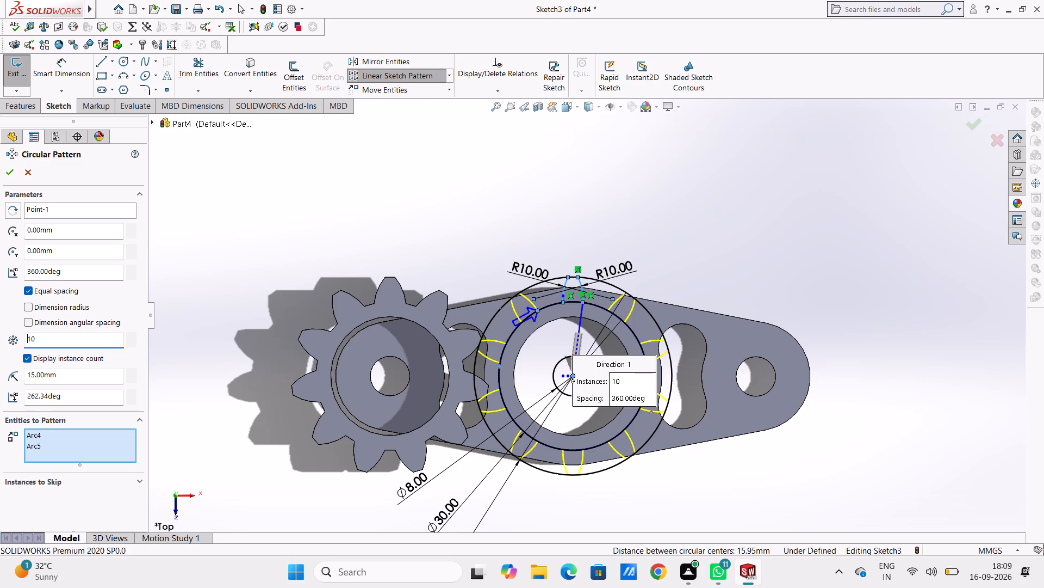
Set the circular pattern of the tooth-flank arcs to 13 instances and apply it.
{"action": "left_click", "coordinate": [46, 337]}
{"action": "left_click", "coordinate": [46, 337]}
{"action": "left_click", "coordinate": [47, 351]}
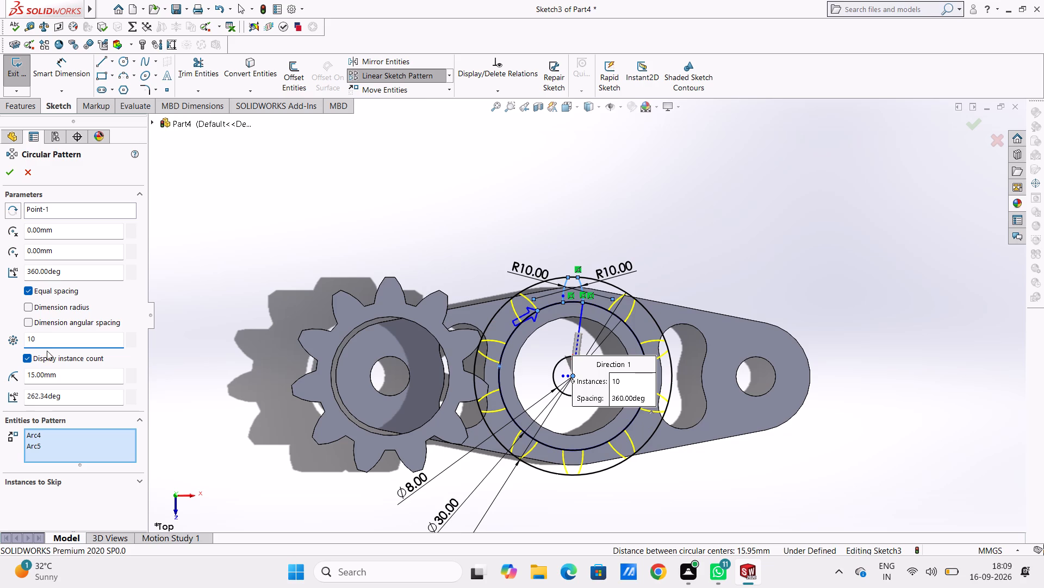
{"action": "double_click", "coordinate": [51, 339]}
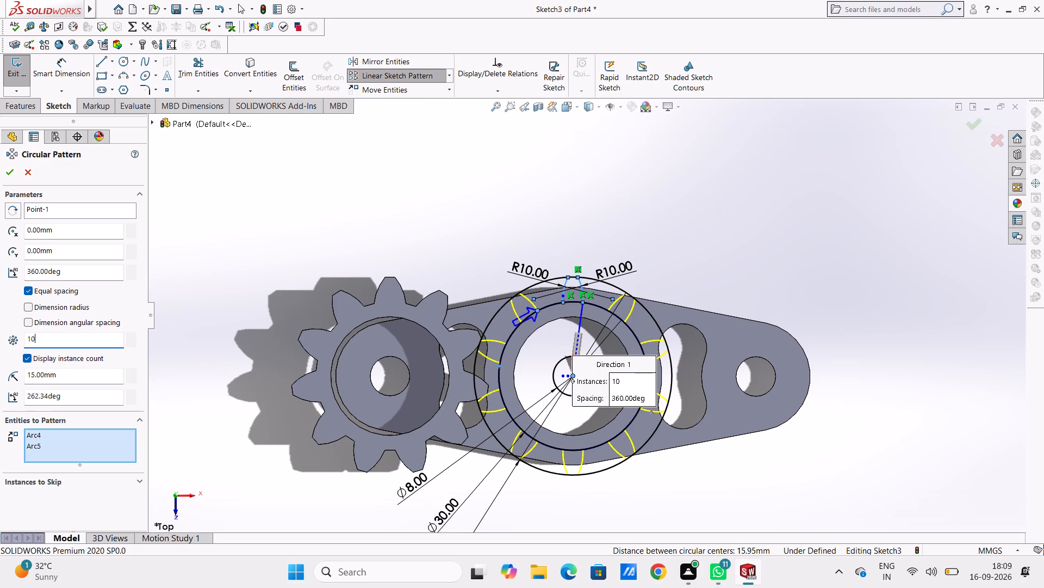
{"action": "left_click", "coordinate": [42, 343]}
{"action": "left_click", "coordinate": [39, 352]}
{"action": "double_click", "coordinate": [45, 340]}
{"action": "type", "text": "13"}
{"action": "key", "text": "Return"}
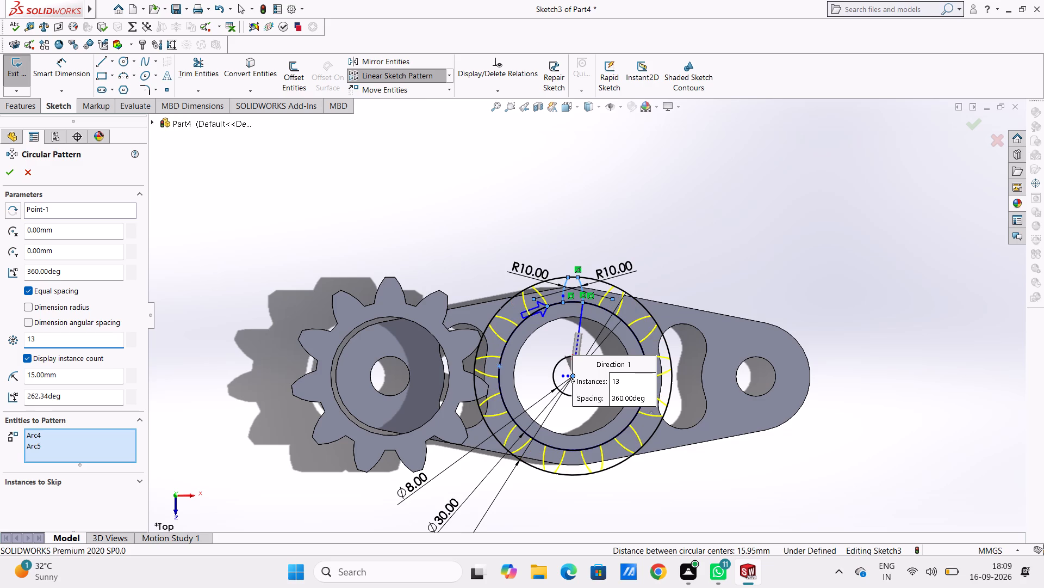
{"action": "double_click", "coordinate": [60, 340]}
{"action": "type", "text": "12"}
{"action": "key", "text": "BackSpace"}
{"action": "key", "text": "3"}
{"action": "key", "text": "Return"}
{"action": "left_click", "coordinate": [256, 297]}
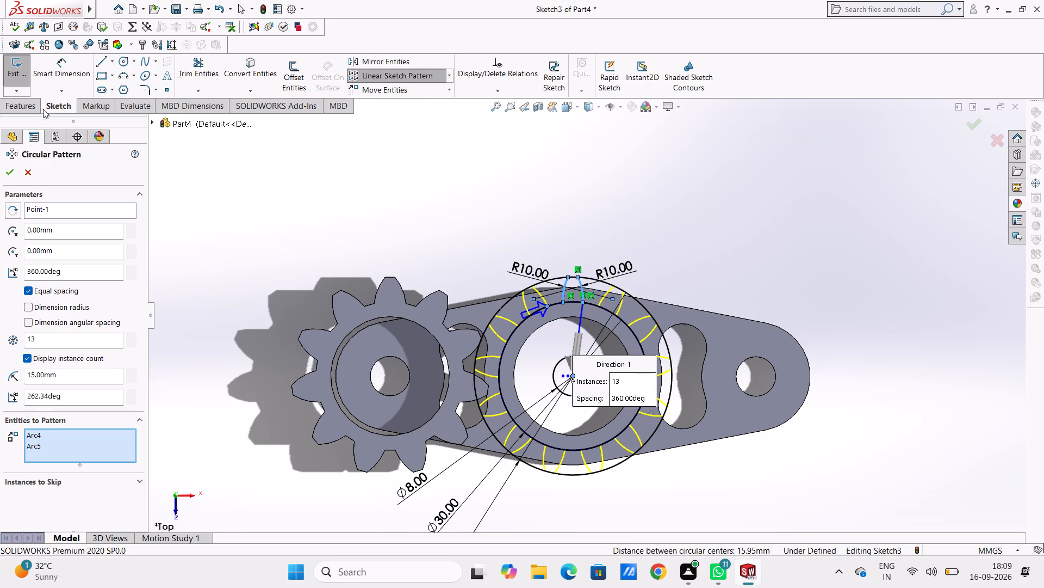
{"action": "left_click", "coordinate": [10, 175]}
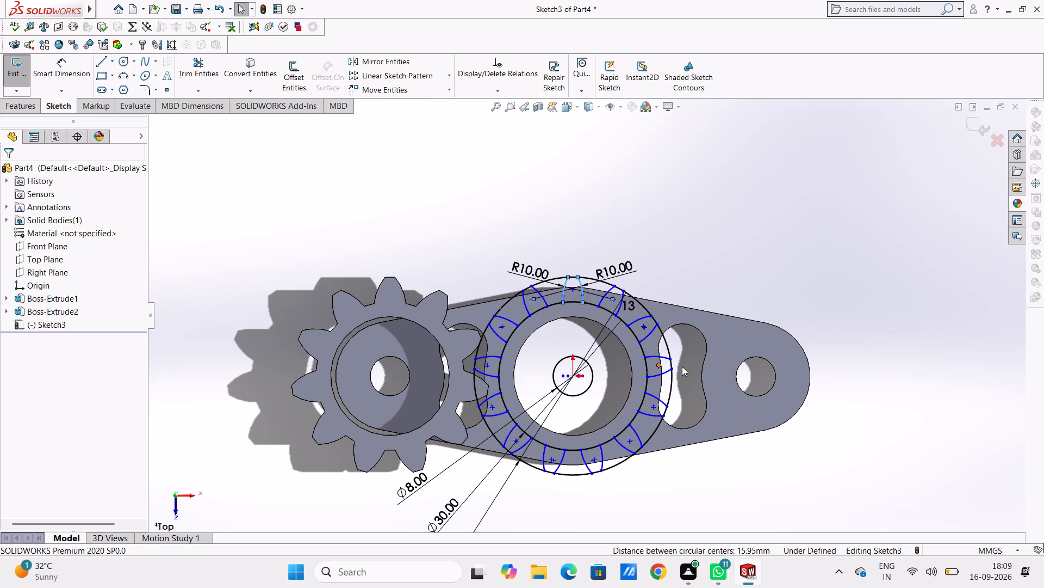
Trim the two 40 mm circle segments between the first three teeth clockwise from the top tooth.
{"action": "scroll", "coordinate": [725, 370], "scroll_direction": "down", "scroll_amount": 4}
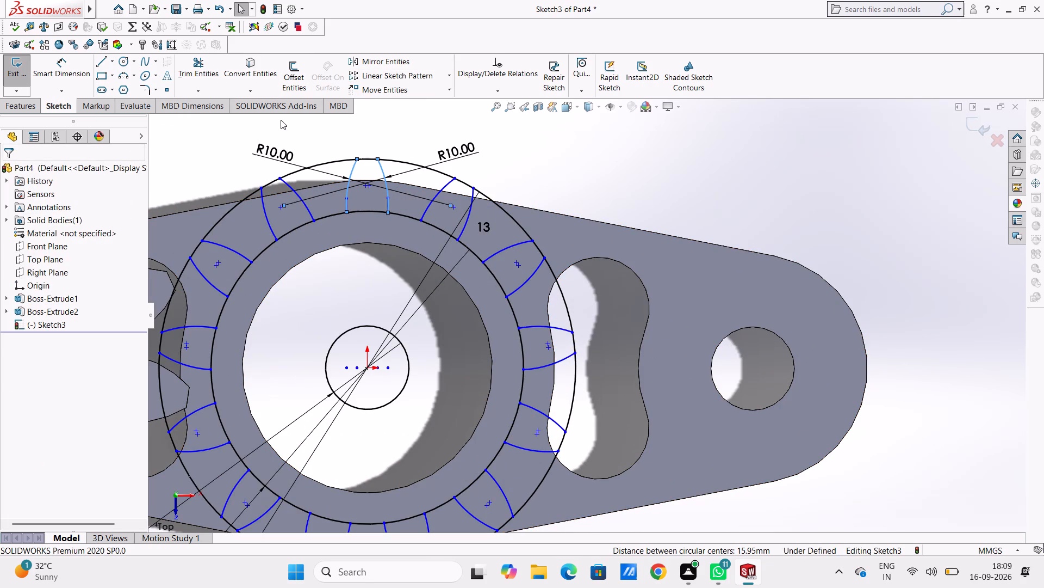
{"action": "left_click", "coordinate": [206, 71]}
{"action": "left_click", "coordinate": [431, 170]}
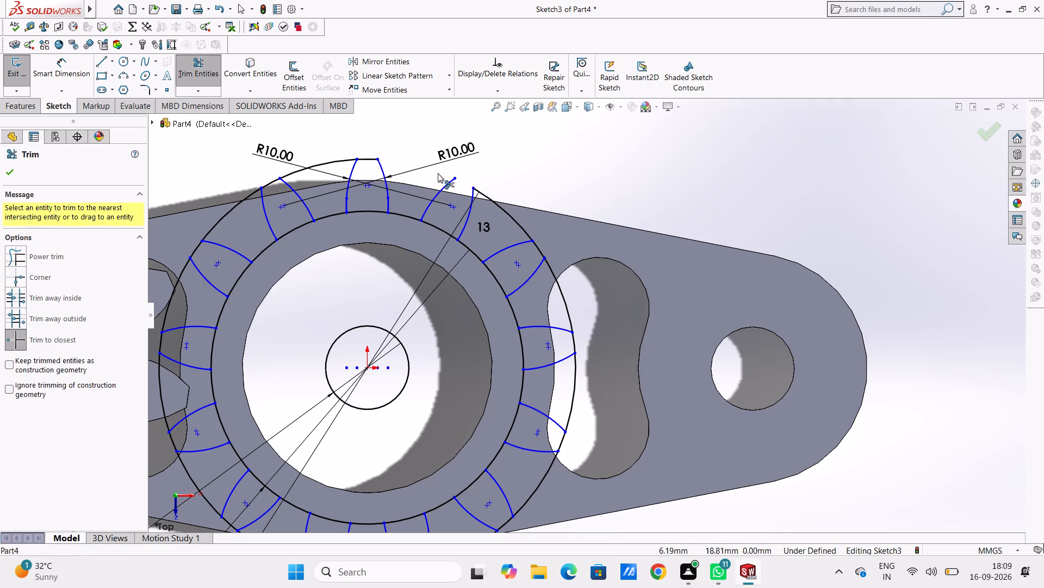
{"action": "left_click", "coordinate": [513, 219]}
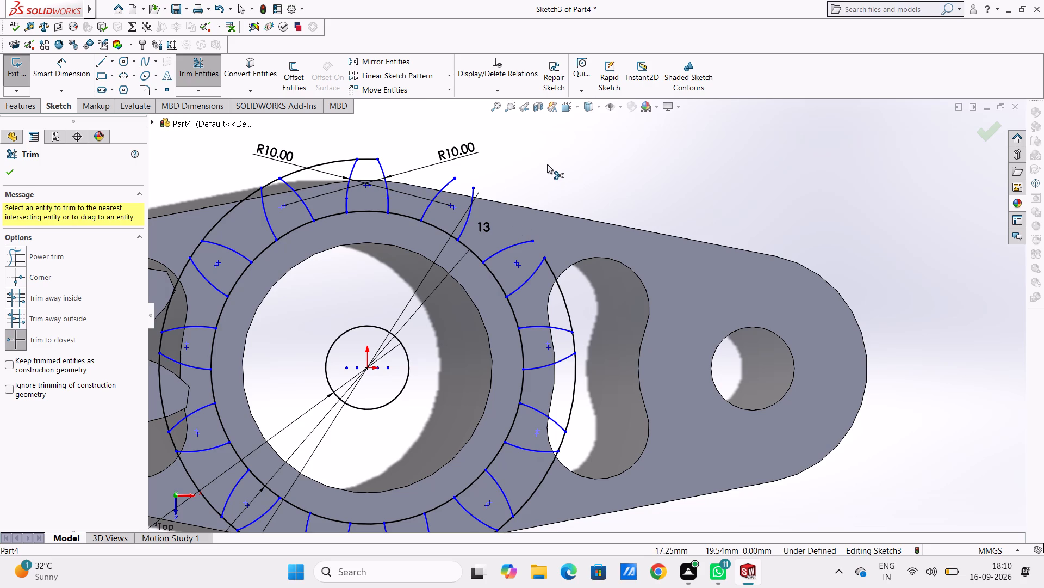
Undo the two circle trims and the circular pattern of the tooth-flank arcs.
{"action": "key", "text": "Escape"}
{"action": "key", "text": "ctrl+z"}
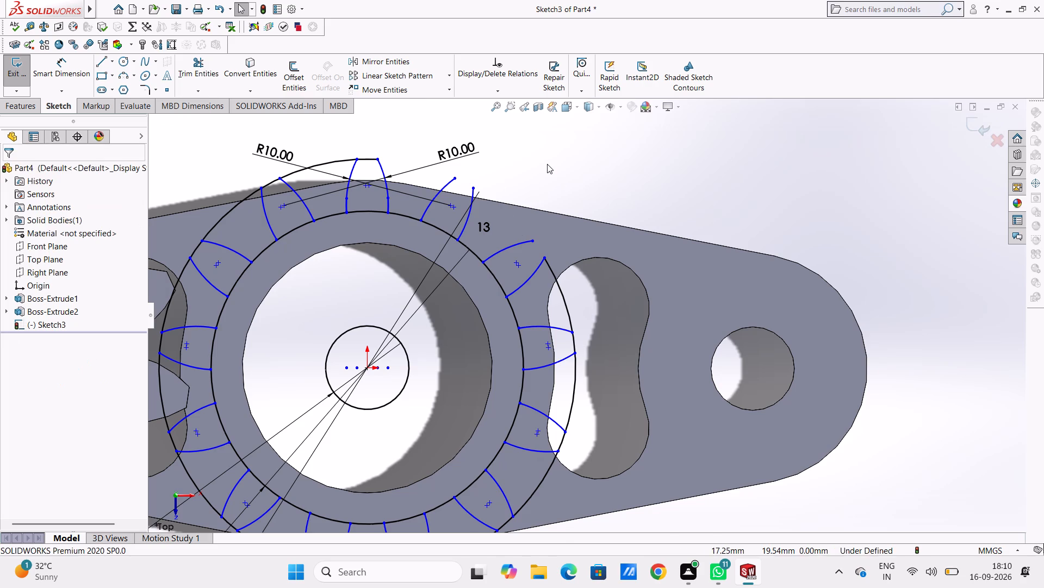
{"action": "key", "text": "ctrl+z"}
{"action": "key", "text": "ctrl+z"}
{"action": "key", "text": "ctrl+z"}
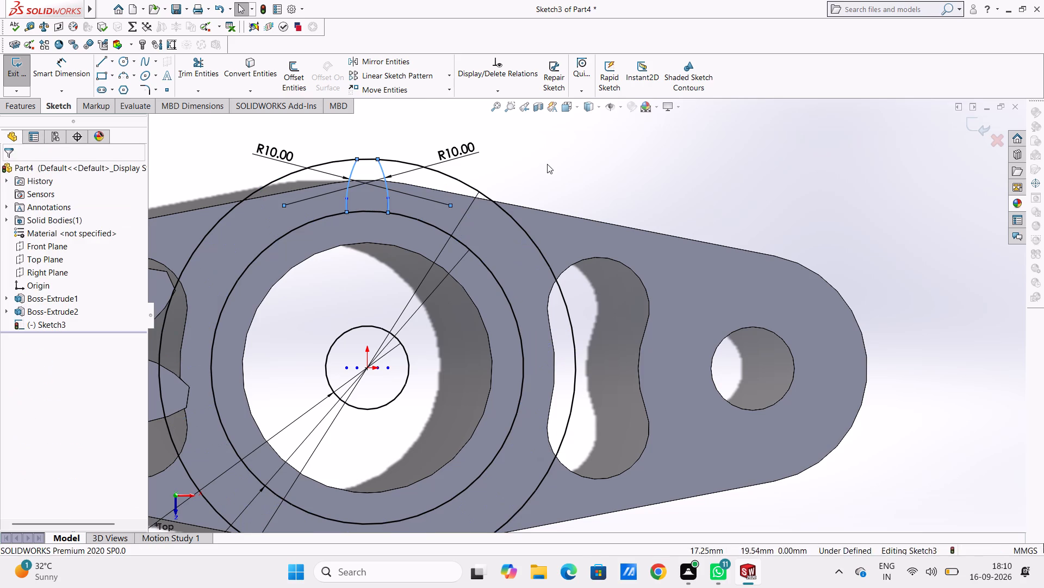
Undo the vertical-line trims and the 10 mm radius dimensions on both tooth-flank arcs.
{"action": "key", "text": "ctrl+z"}
{"action": "key", "text": "ctrl+z"}
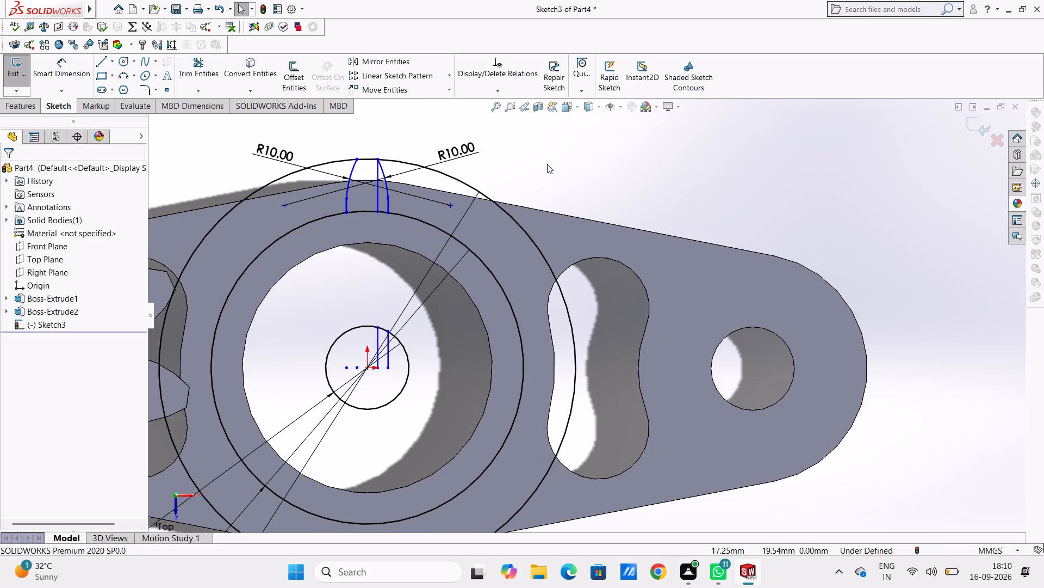
{"action": "key", "text": "ctrl+z"}
{"action": "key", "text": "ctrl+z"}
{"action": "key", "text": "ctrl+z"}
{"action": "key", "text": "ctrl+z"}
{"action": "key", "text": "ctrl+z"}
{"action": "key", "text": "ctrl+z"}
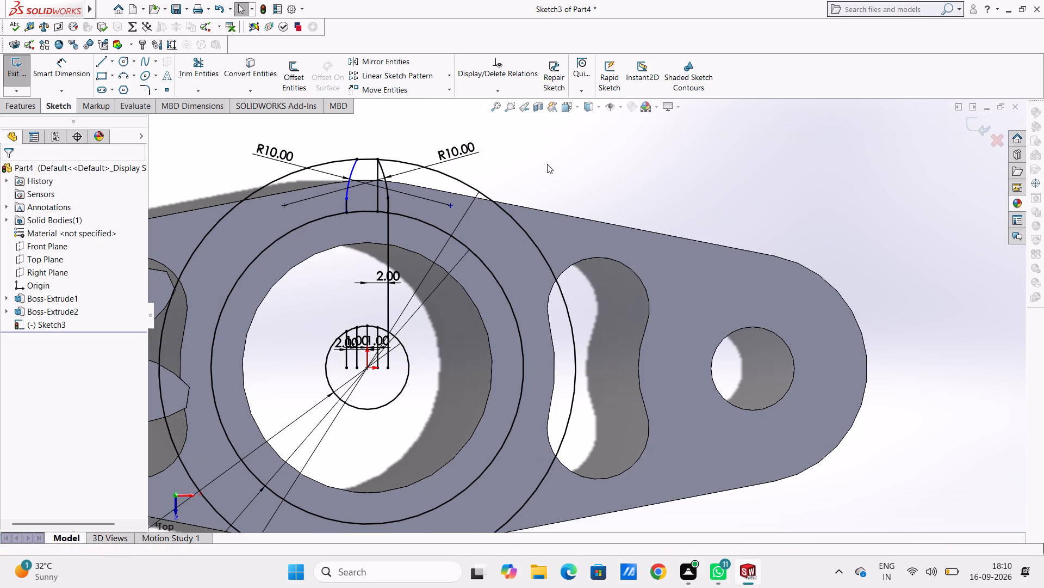
{"action": "key", "text": "ctrl+z"}
{"action": "key", "text": "ctrl+z"}
{"action": "key", "text": "ctrl+z"}
{"action": "key", "text": "ctrl+z"}
{"action": "key", "text": "ctrl+z"}
{"action": "key", "text": "ctrl+z"}
{"action": "key", "text": "ctrl+z"}
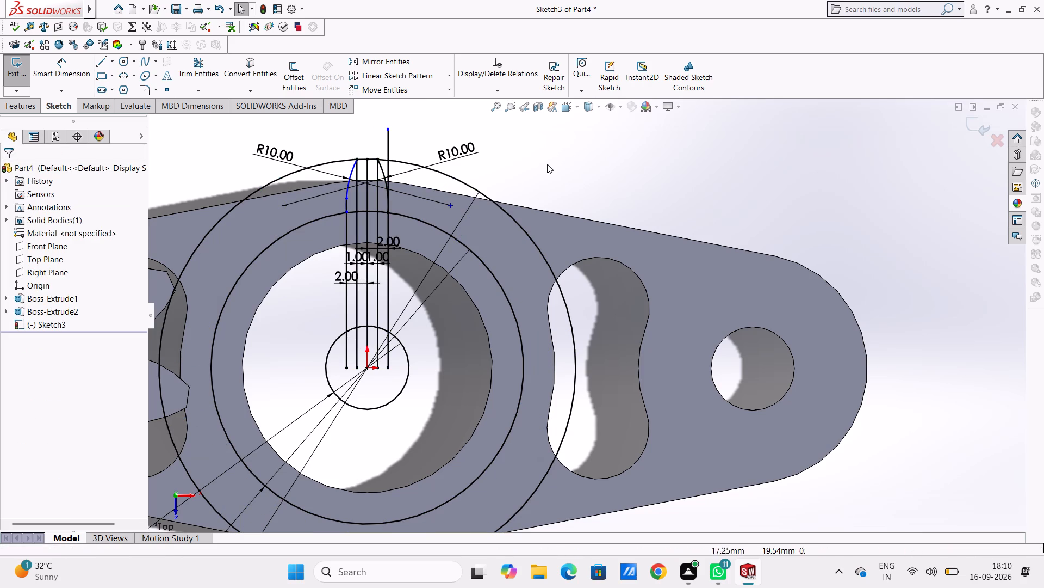
{"action": "key", "text": "ctrl+z"}
{"action": "key", "text": "ctrl+z"}
{"action": "key", "text": "ctrl+z"}
{"action": "key", "text": "ctrl+z"}
{"action": "key", "text": "ctrl+z"}
{"action": "key", "text": "ctrl+z"}
{"action": "key", "text": "ctrl+z"}
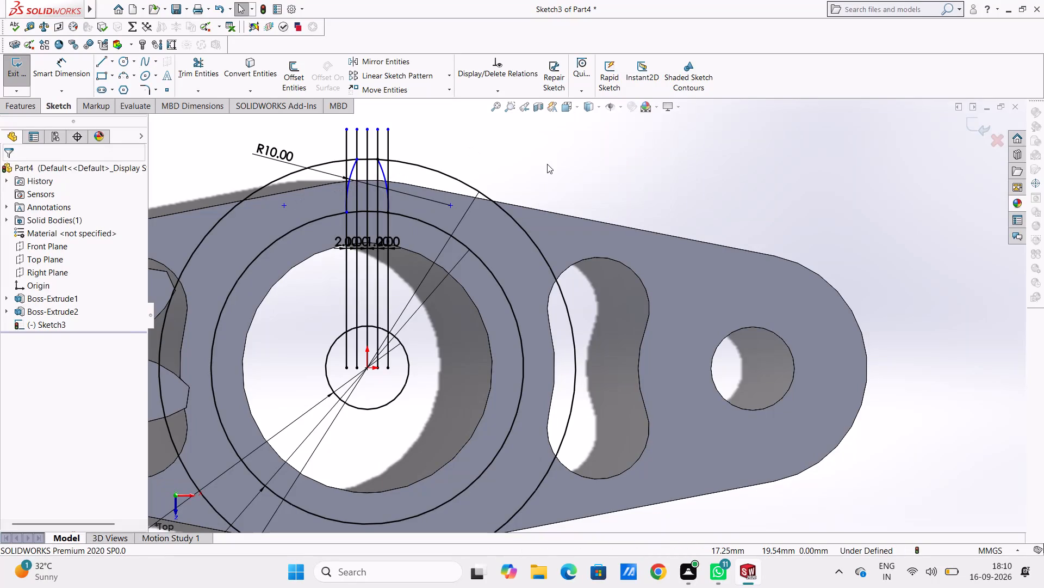
{"action": "key", "text": "ctrl+z"}
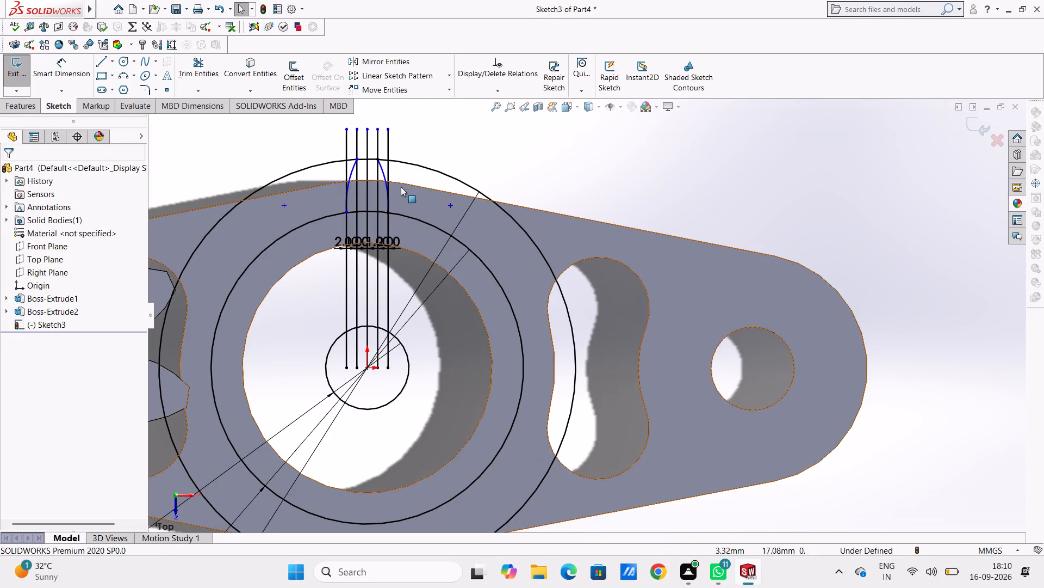
Delete the left tooth-flank arc between the 30 mm and 40 mm circles.
{"action": "scroll", "coordinate": [393, 171], "scroll_direction": "down", "scroll_amount": 5}
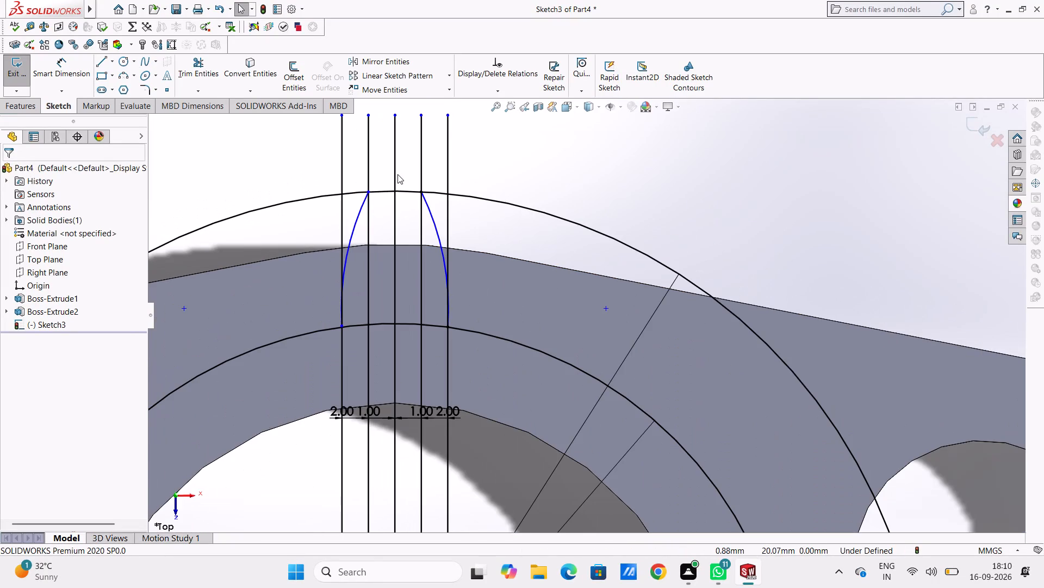
{"action": "scroll", "coordinate": [368, 210], "scroll_direction": "down", "scroll_amount": 5}
{"action": "scroll", "coordinate": [510, 230], "scroll_direction": "down", "scroll_amount": 2}
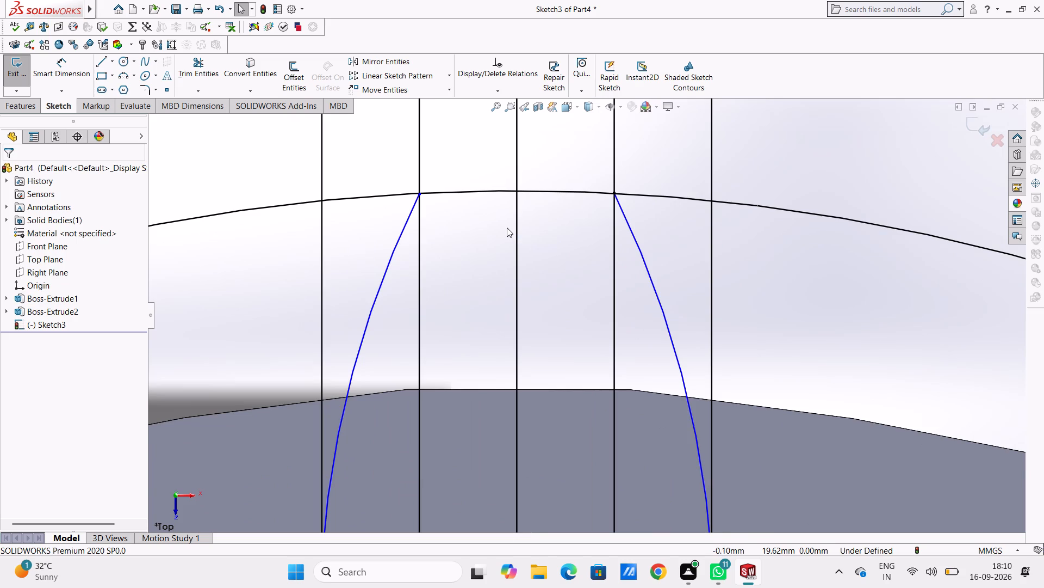
{"action": "scroll", "coordinate": [507, 228], "scroll_direction": "down", "scroll_amount": 7}
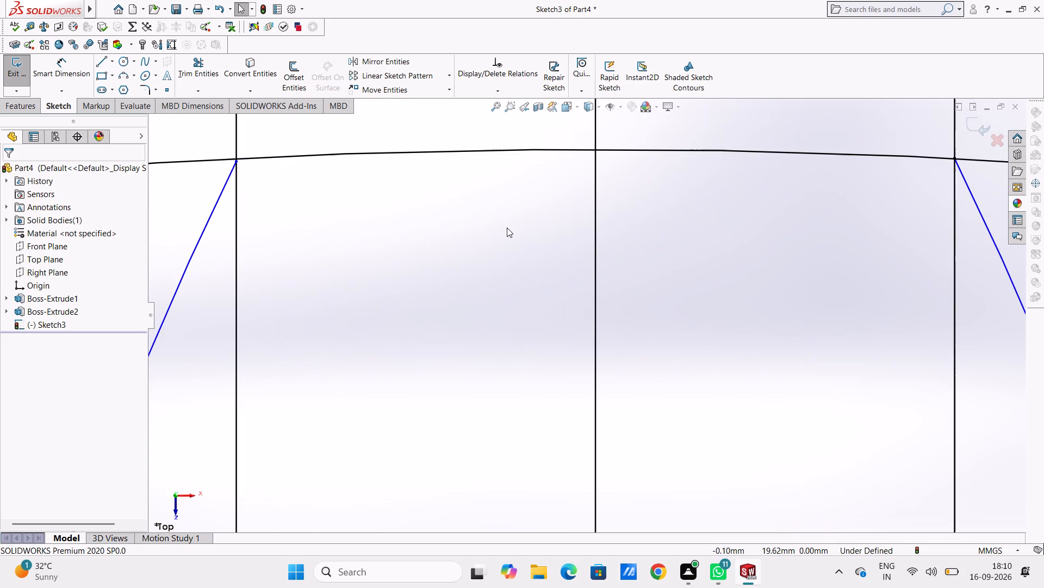
{"action": "scroll", "coordinate": [507, 228], "scroll_direction": "up", "scroll_amount": 5}
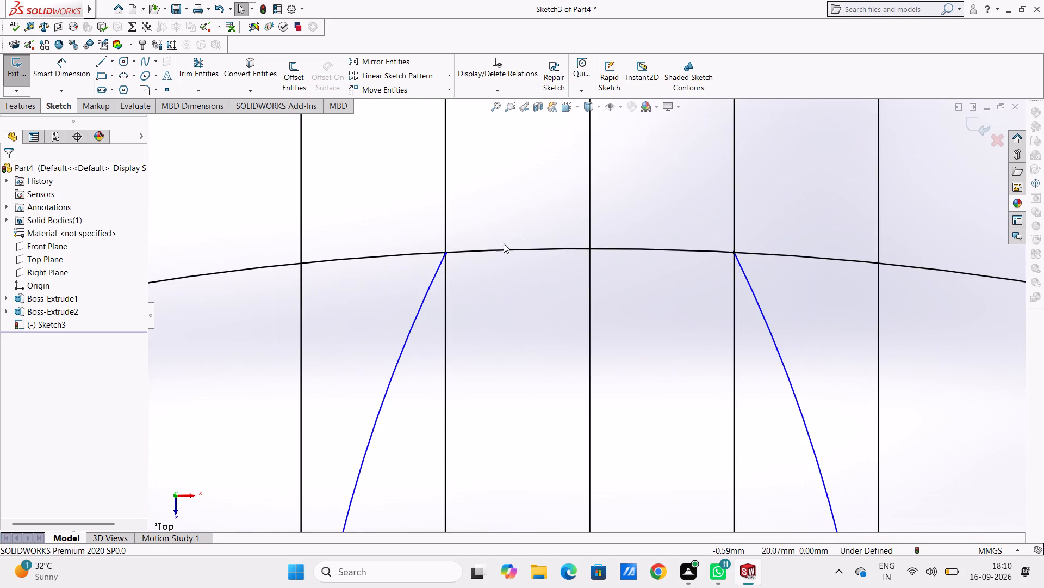
{"action": "scroll", "coordinate": [503, 269], "scroll_direction": "up", "scroll_amount": 9}
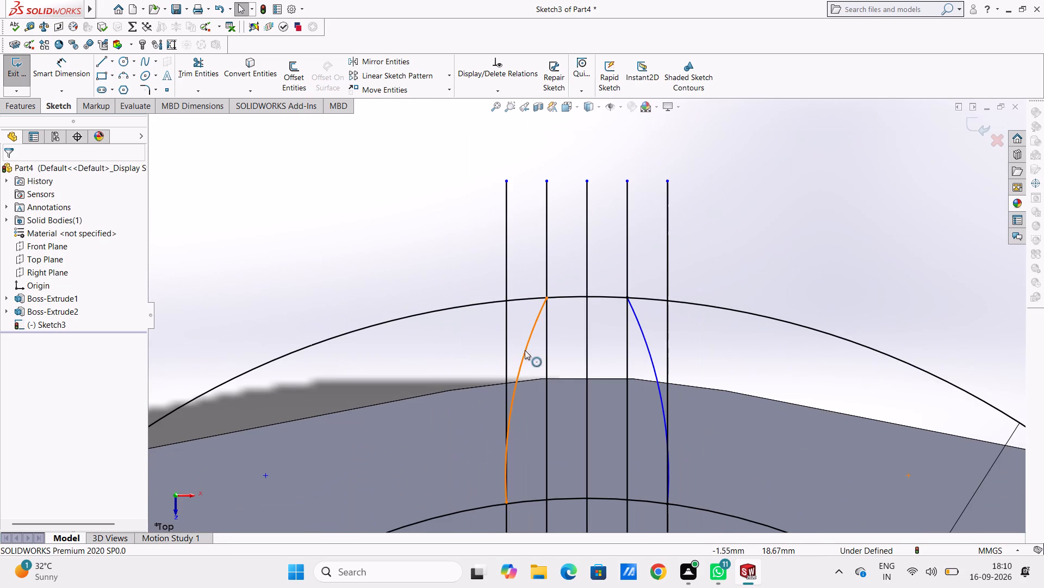
{"action": "left_click", "coordinate": [525, 350]}
{"action": "key", "text": "Delete"}
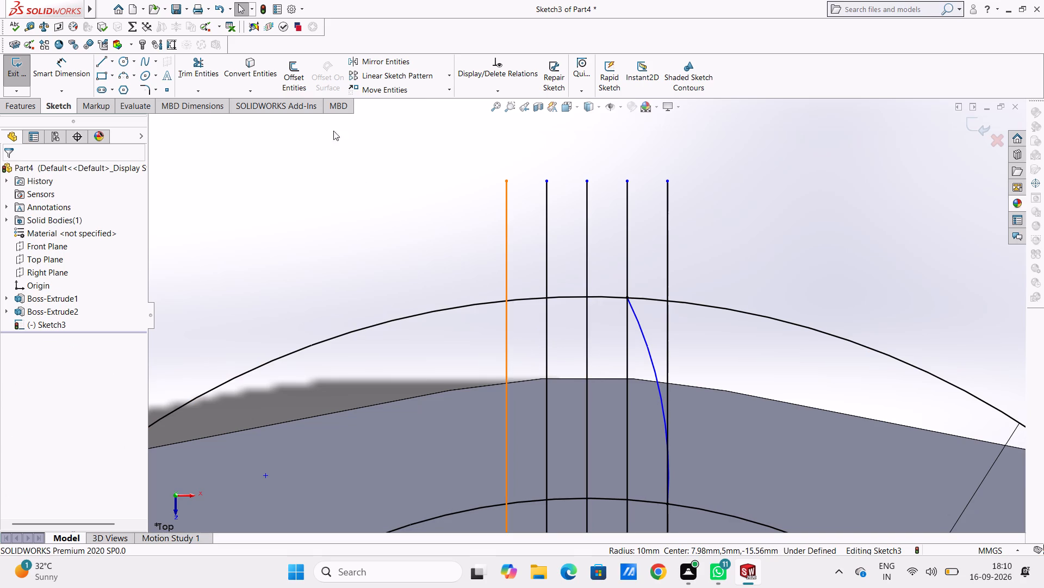
Draw the tooth's left flank as a 10 mm radius three-point arc between the 30 mm and 40 mm circles.
{"action": "left_click", "coordinate": [120, 76]}
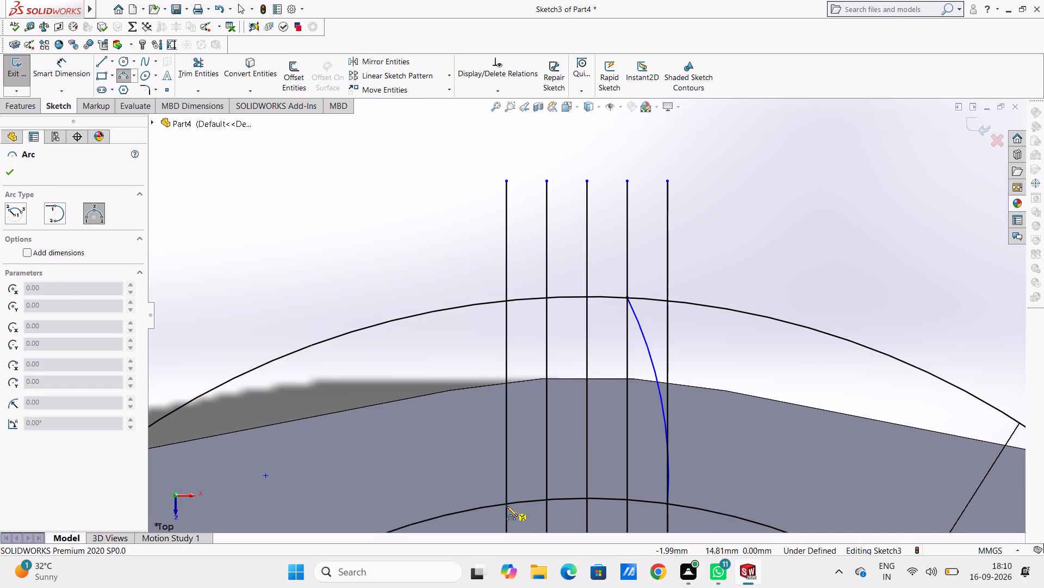
{"action": "scroll", "coordinate": [507, 504], "scroll_direction": "down", "scroll_amount": 4}
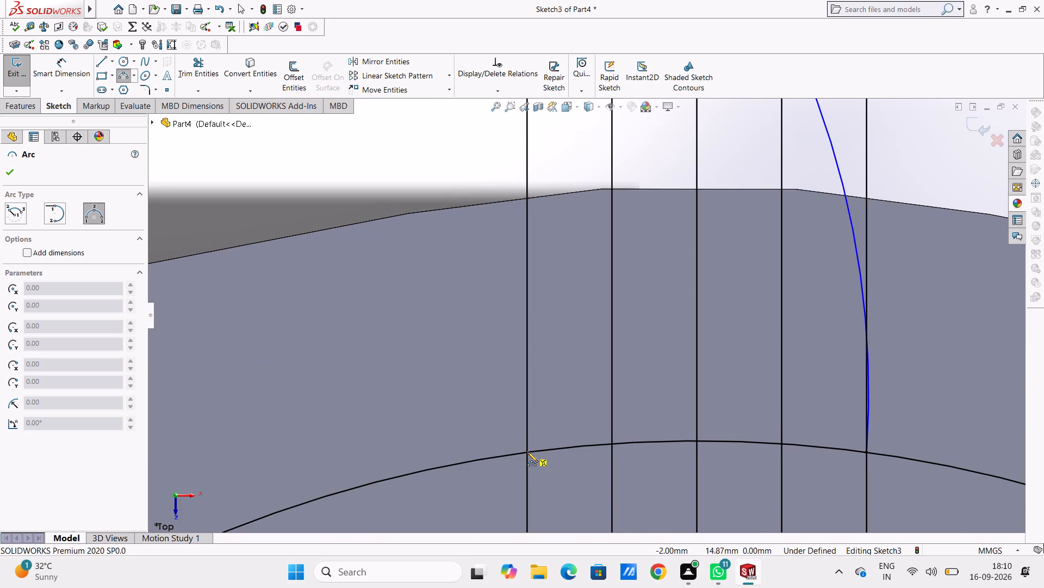
{"action": "left_click", "coordinate": [527, 452]}
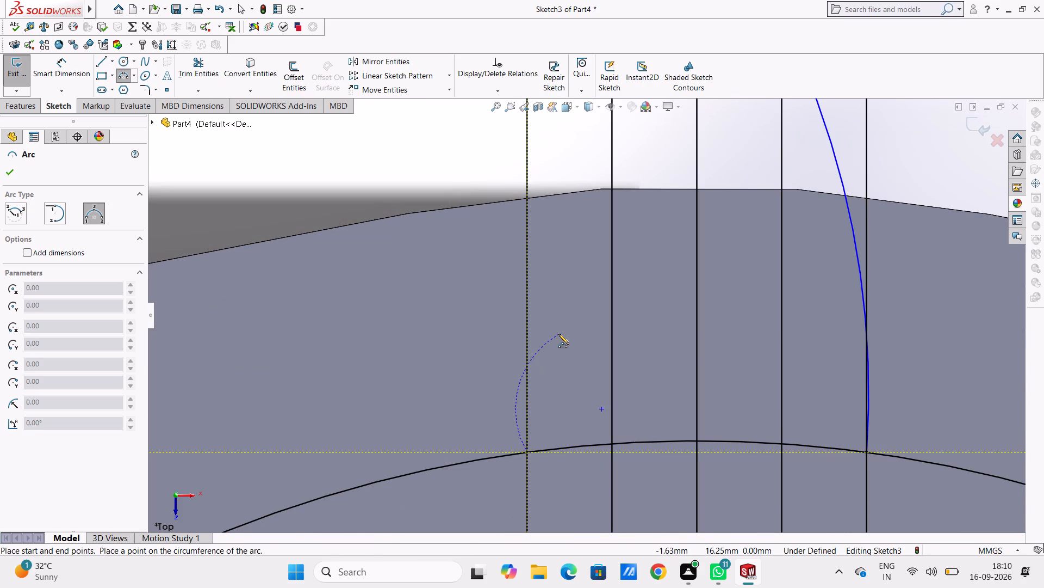
{"action": "scroll", "coordinate": [558, 334], "scroll_direction": "up", "scroll_amount": 3}
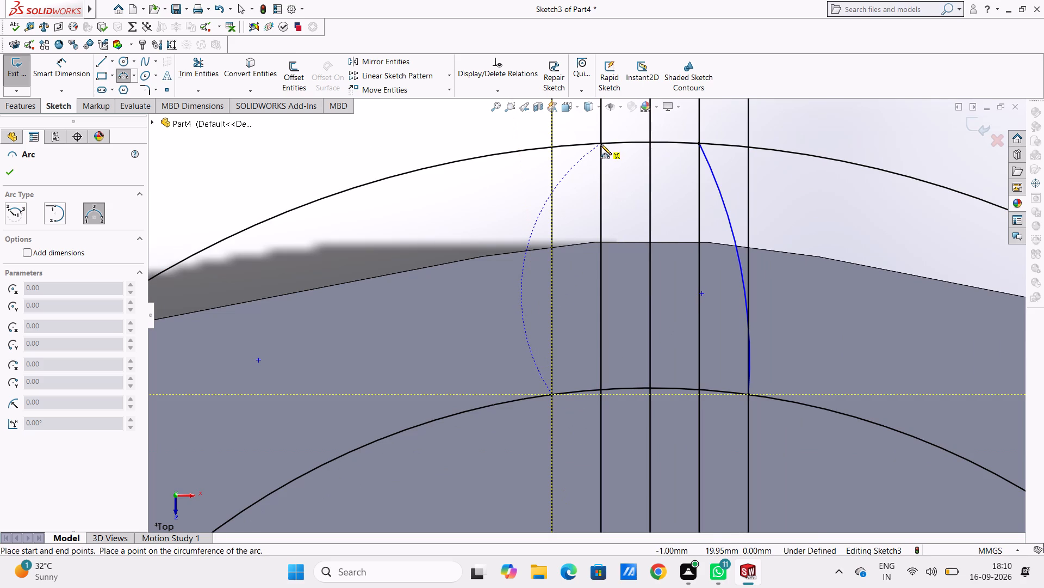
{"action": "scroll", "coordinate": [601, 144], "scroll_direction": "down", "scroll_amount": 2}
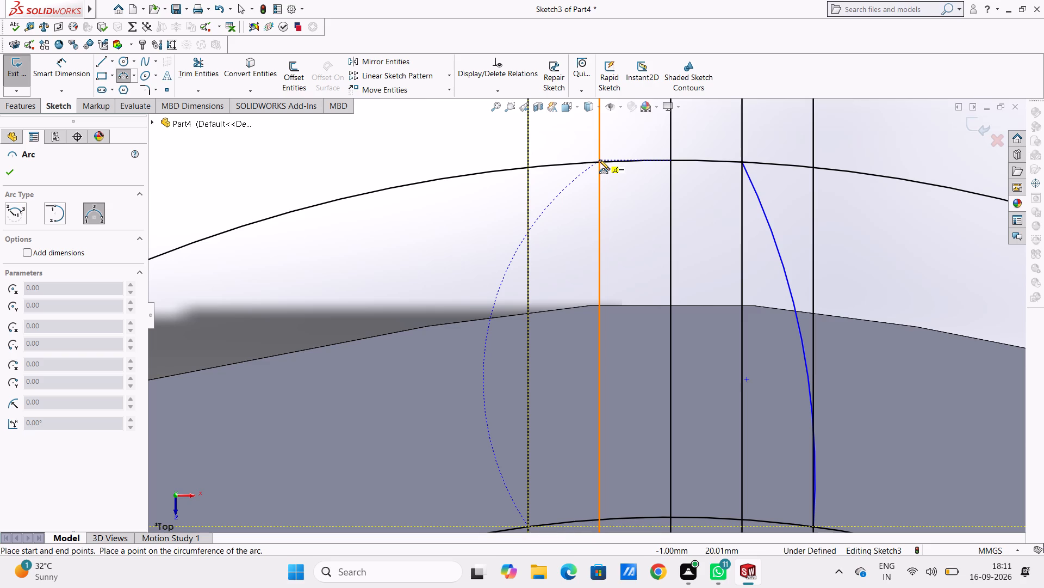
{"action": "left_click", "coordinate": [599, 160]}
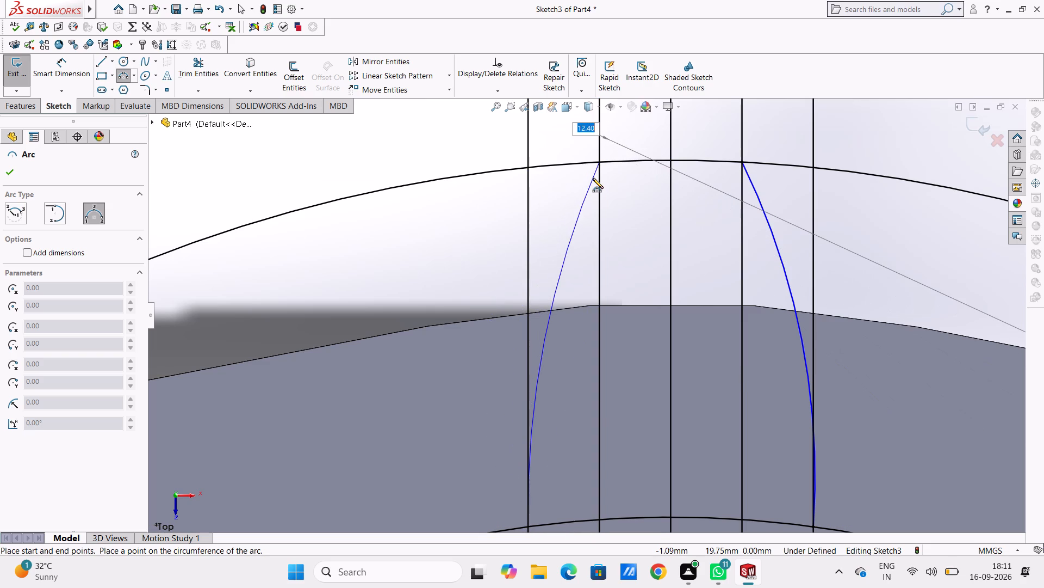
{"action": "type", "text": "10"}
{"action": "key", "text": "Return"}
{"action": "key", "text": "Escape"}
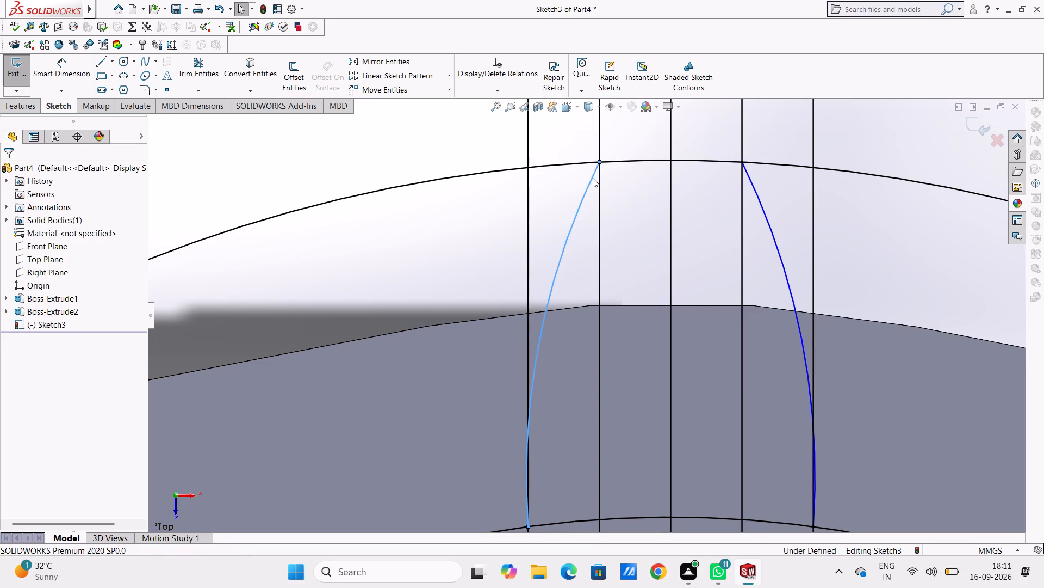
{"action": "key", "text": "Escape"}
Add 10 mm radius dimensions to the tooth's left and right flank arcs.
{"action": "scroll", "coordinate": [593, 178], "scroll_direction": "up", "scroll_amount": 5}
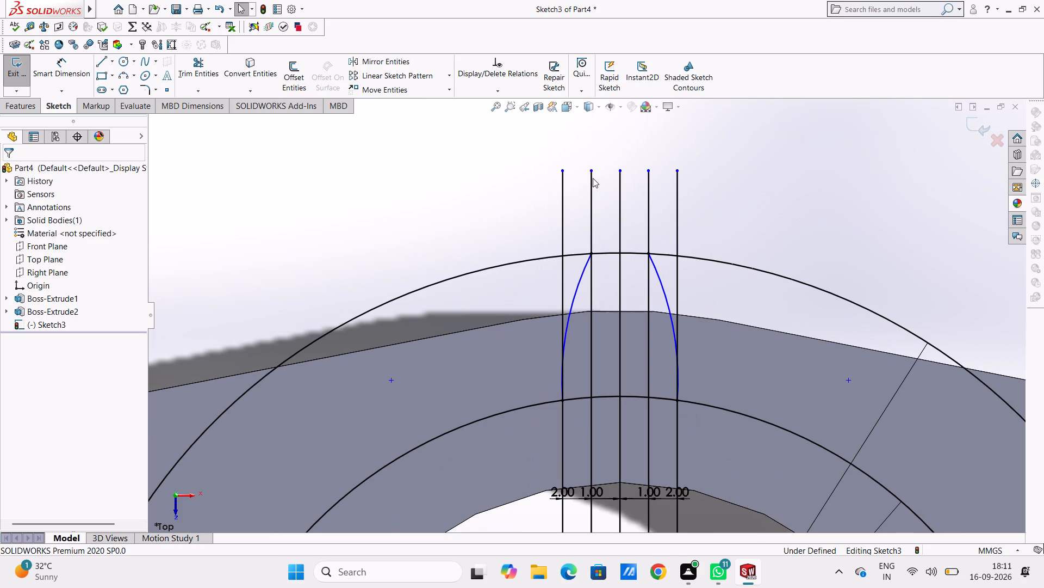
{"action": "left_click", "coordinate": [56, 63]}
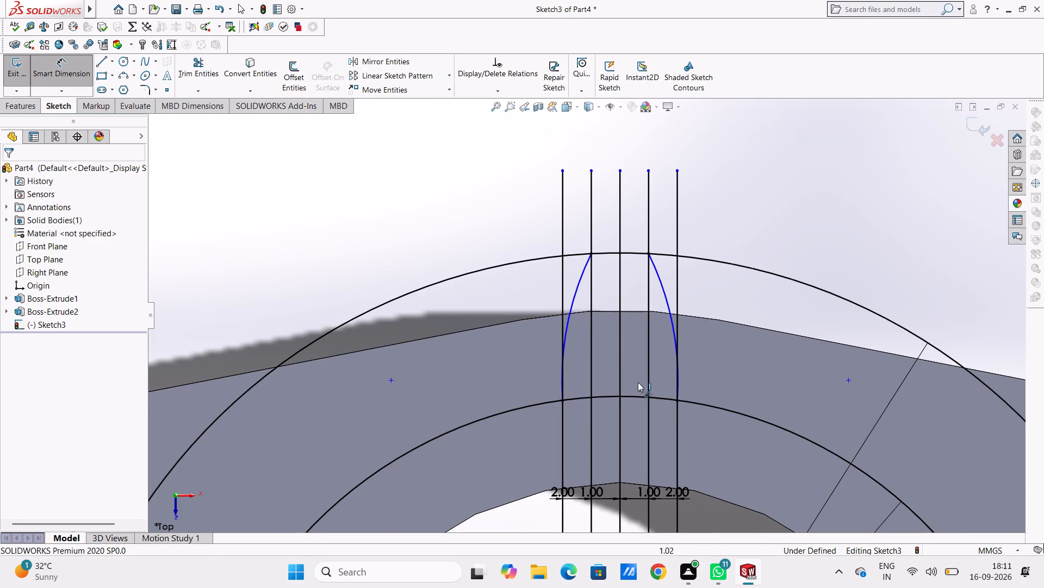
{"action": "left_click", "coordinate": [573, 302]}
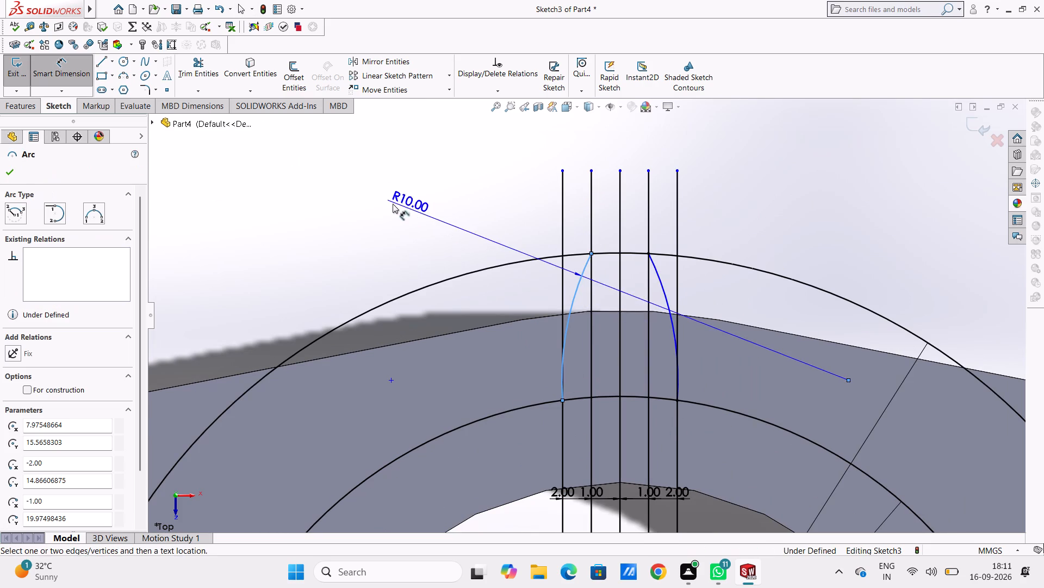
{"action": "left_click", "coordinate": [353, 207]}
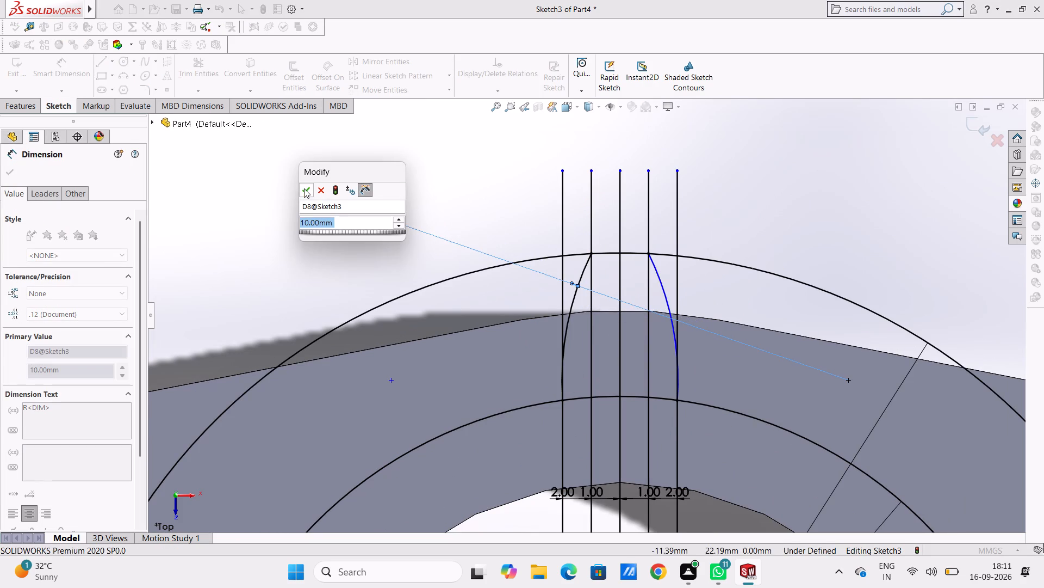
{"action": "left_click", "coordinate": [307, 188]}
{"action": "left_click", "coordinate": [369, 231]}
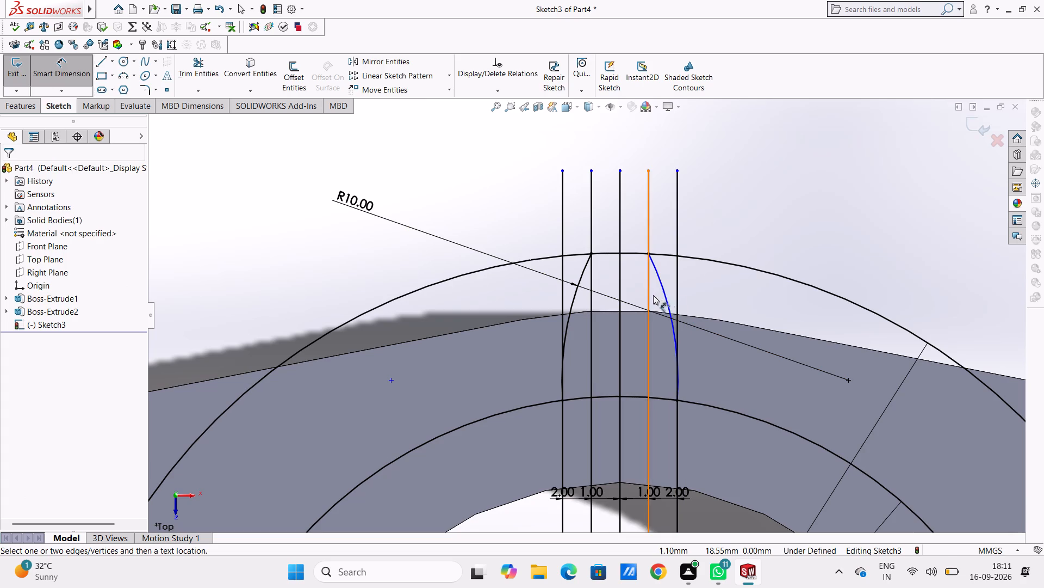
{"action": "left_click", "coordinate": [664, 296]}
{"action": "left_click", "coordinate": [859, 234]}
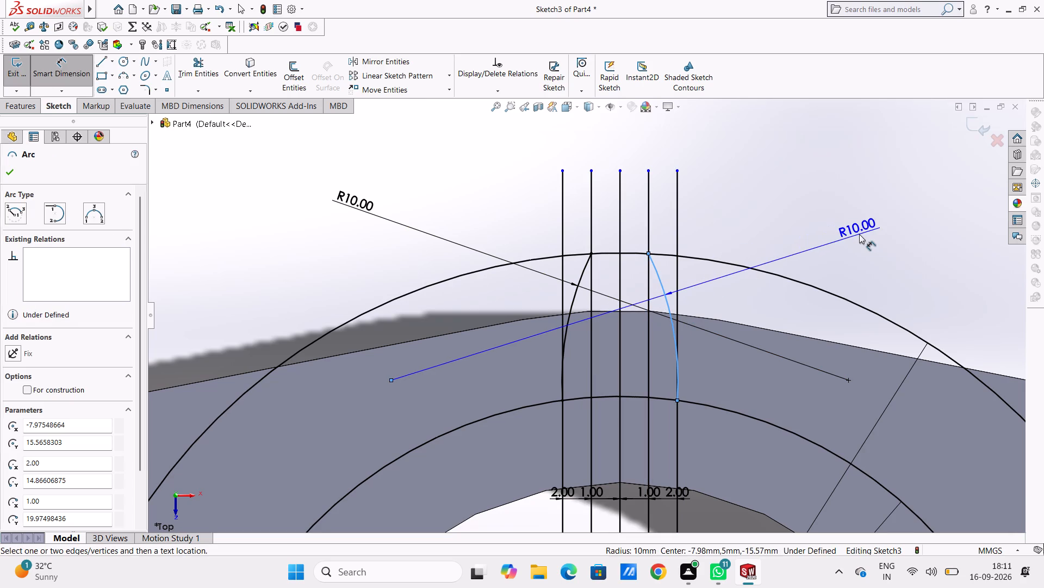
{"action": "left_click", "coordinate": [818, 218]}
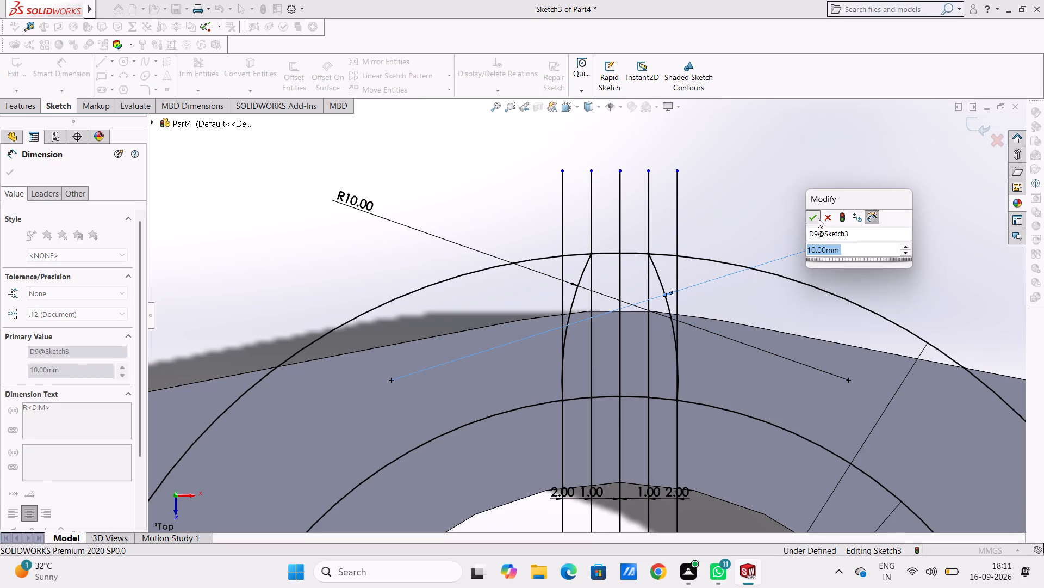
{"action": "left_click", "coordinate": [800, 216]}
{"action": "key", "text": "Escape"}
{"action": "key", "text": "Escape"}
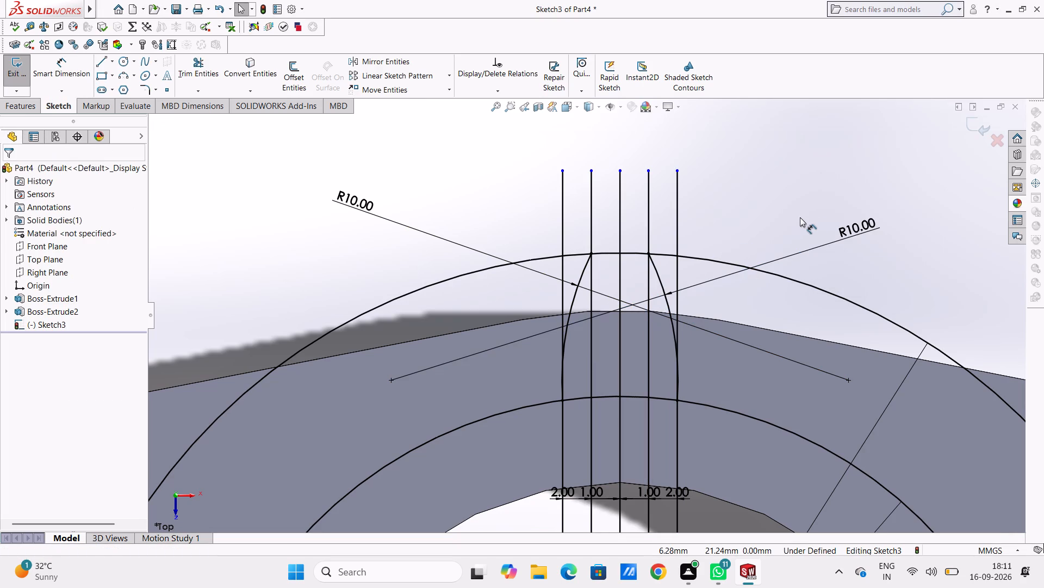
Trim the 40 mm circle and the vertical line portions lying outside the tooth, keeping the tip arc between the flanks.
{"action": "left_click", "coordinate": [185, 64]}
{"action": "left_click", "coordinate": [450, 277]}
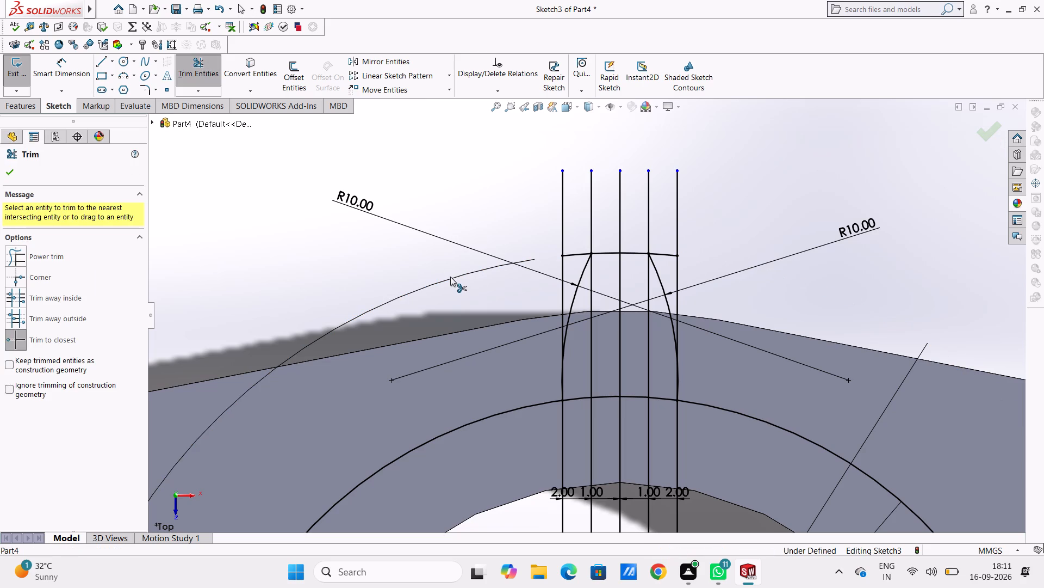
{"action": "left_click", "coordinate": [563, 240]}
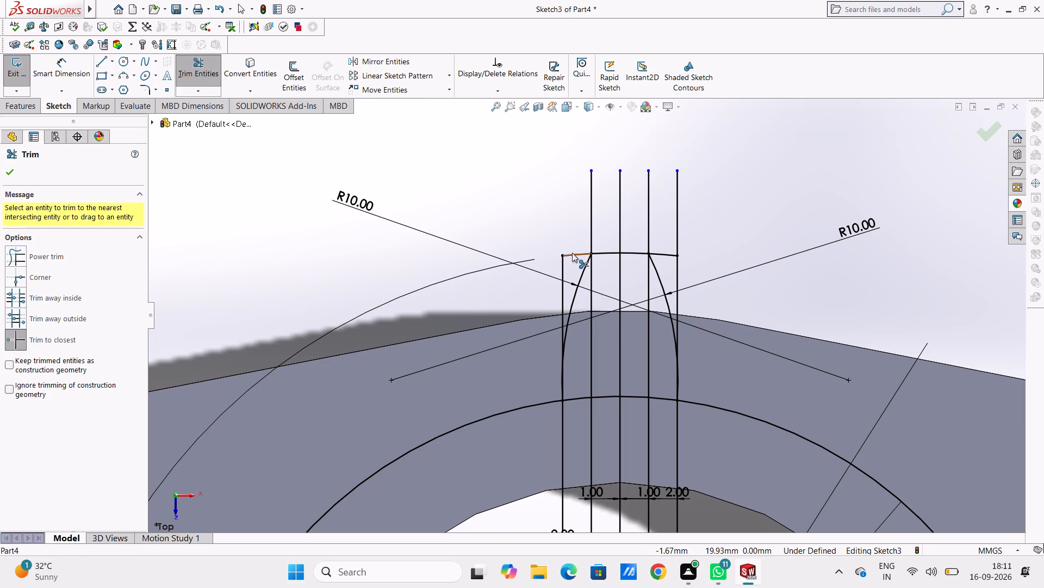
{"action": "left_click", "coordinate": [572, 251]}
{"action": "left_click", "coordinate": [562, 270]}
{"action": "left_click", "coordinate": [570, 254]}
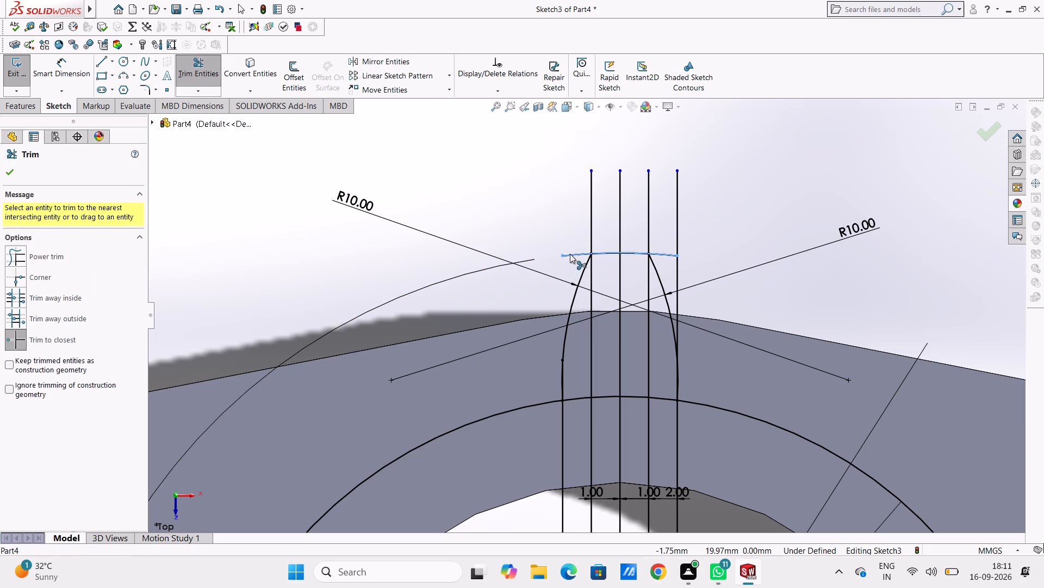
{"action": "left_click", "coordinate": [595, 224]}
{"action": "left_click", "coordinate": [592, 223]}
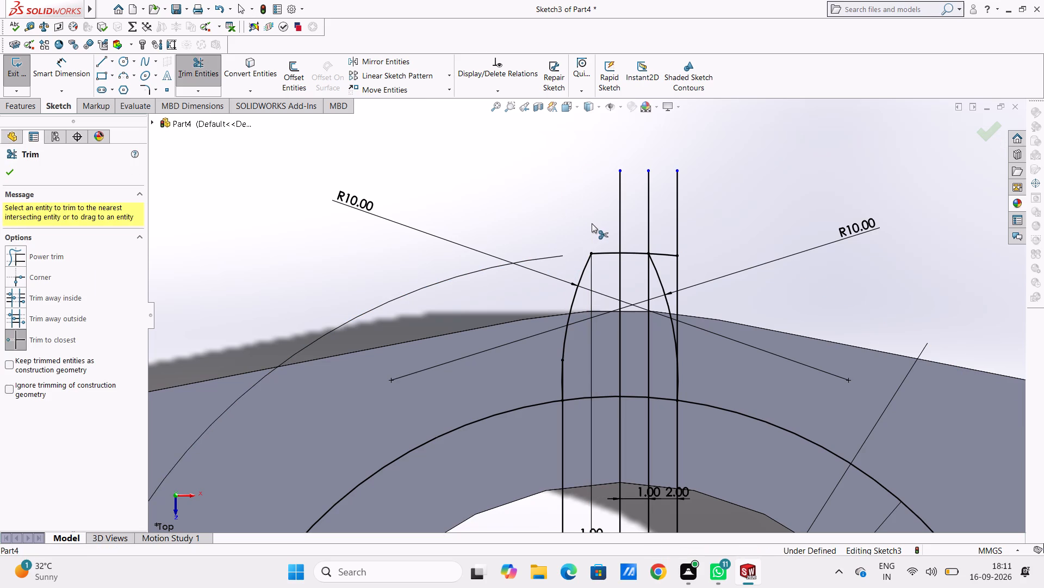
{"action": "left_click", "coordinate": [619, 228]}
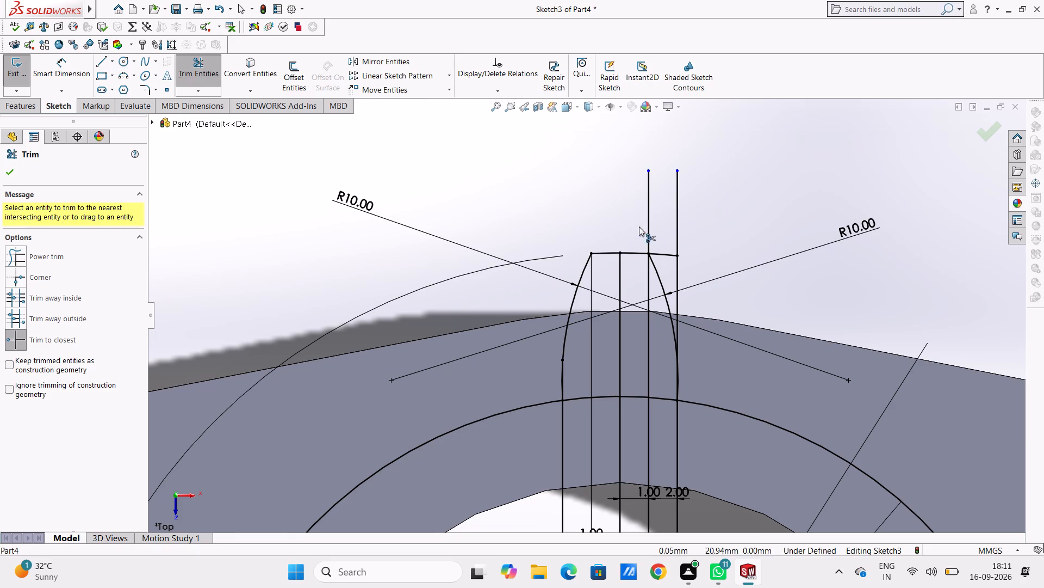
{"action": "left_click", "coordinate": [646, 226]}
{"action": "left_click", "coordinate": [659, 250]}
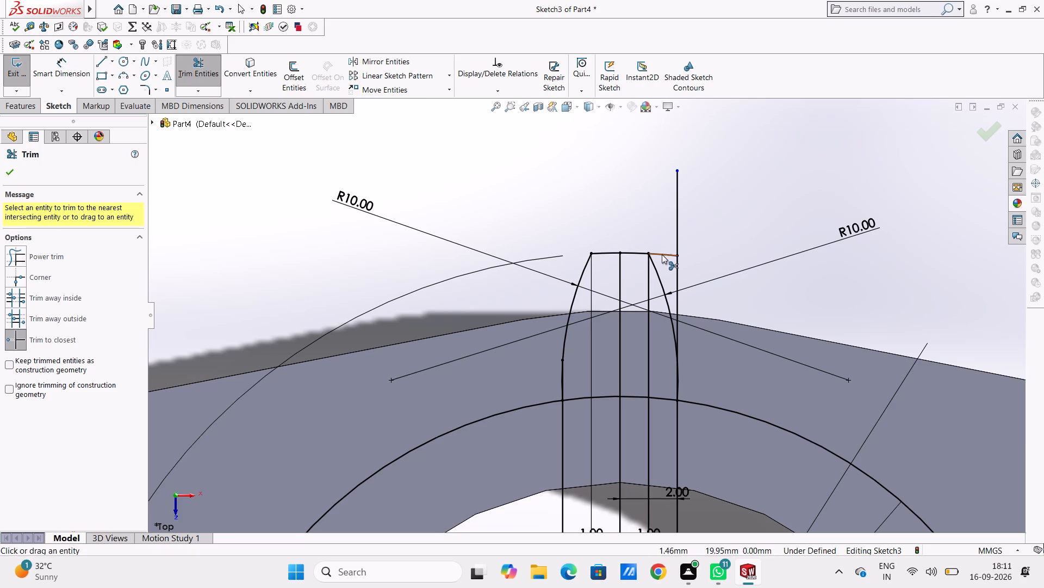
{"action": "left_click", "coordinate": [662, 254]}
{"action": "left_click", "coordinate": [678, 258]}
Trim the three vertical lines inside the tooth and all five lines between the 30 mm circle and the small central circle.
{"action": "left_click", "coordinate": [650, 288]}
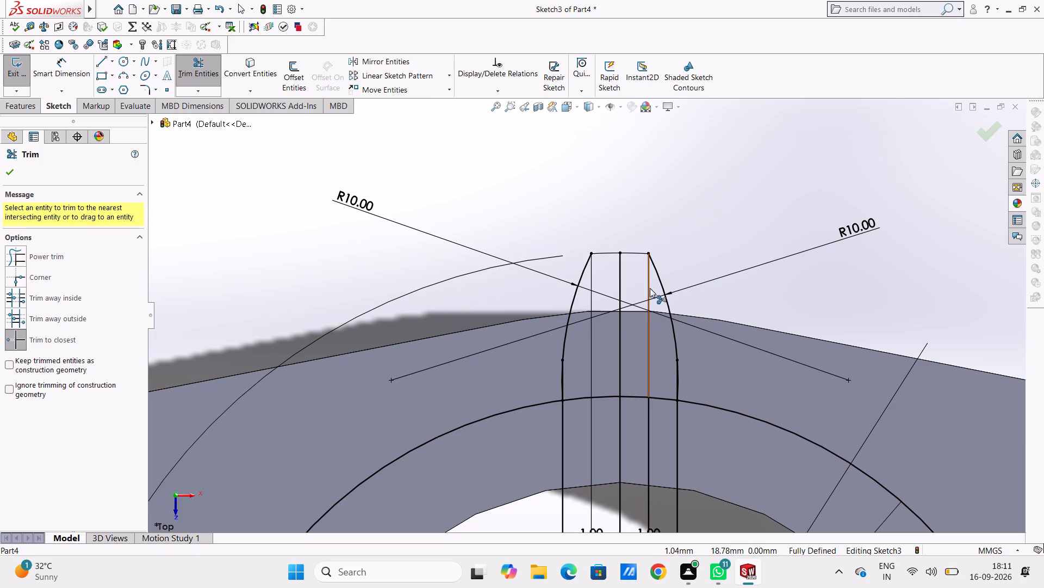
{"action": "left_click", "coordinate": [619, 327]}
{"action": "left_click", "coordinate": [593, 334]}
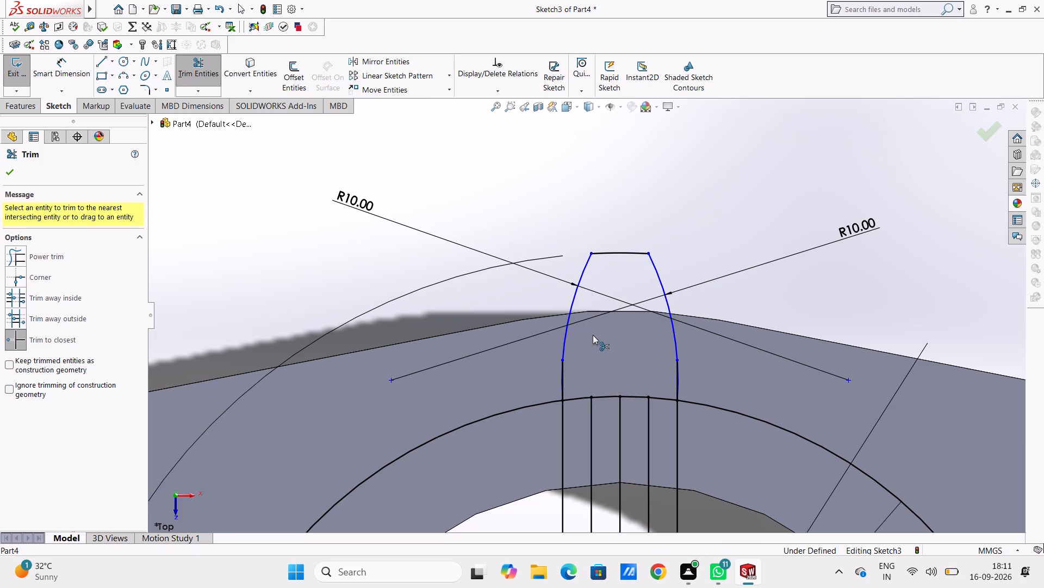
{"action": "scroll", "coordinate": [592, 350], "scroll_direction": "up", "scroll_amount": 4}
{"action": "left_click", "coordinate": [589, 369]}
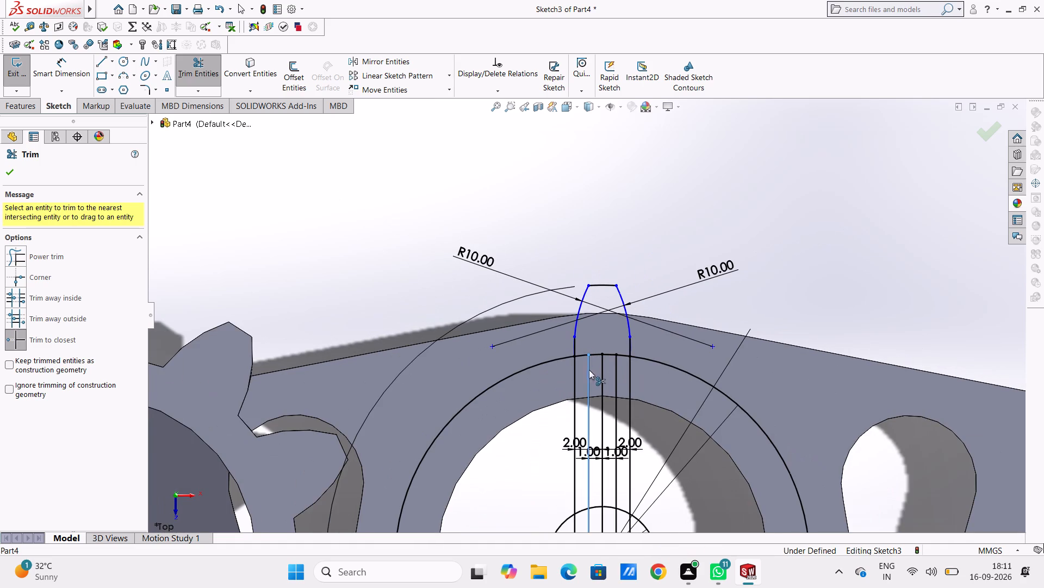
{"action": "left_click", "coordinate": [601, 384]}
{"action": "left_click", "coordinate": [615, 386]}
{"action": "left_click", "coordinate": [629, 390]}
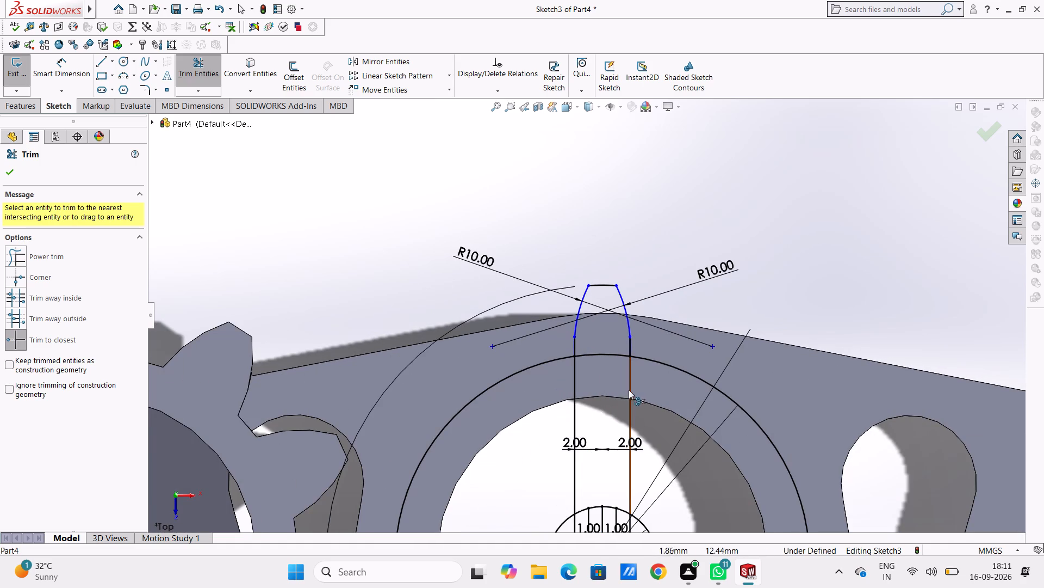
{"action": "left_click", "coordinate": [574, 389]}
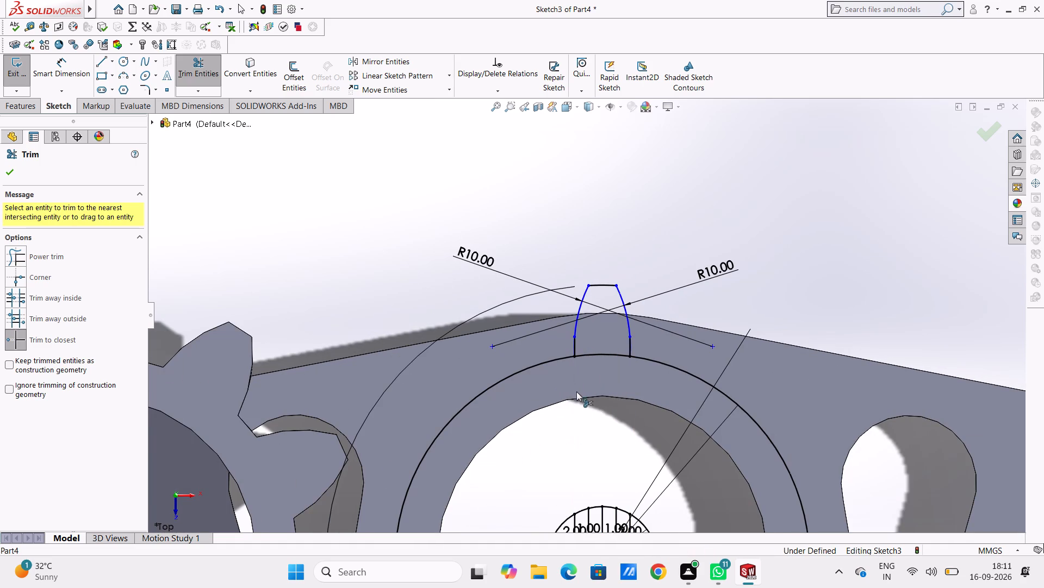
Trim the five remaining vertical line pieces inside the small central circle.
{"action": "scroll", "coordinate": [598, 420], "scroll_direction": "up", "scroll_amount": 4}
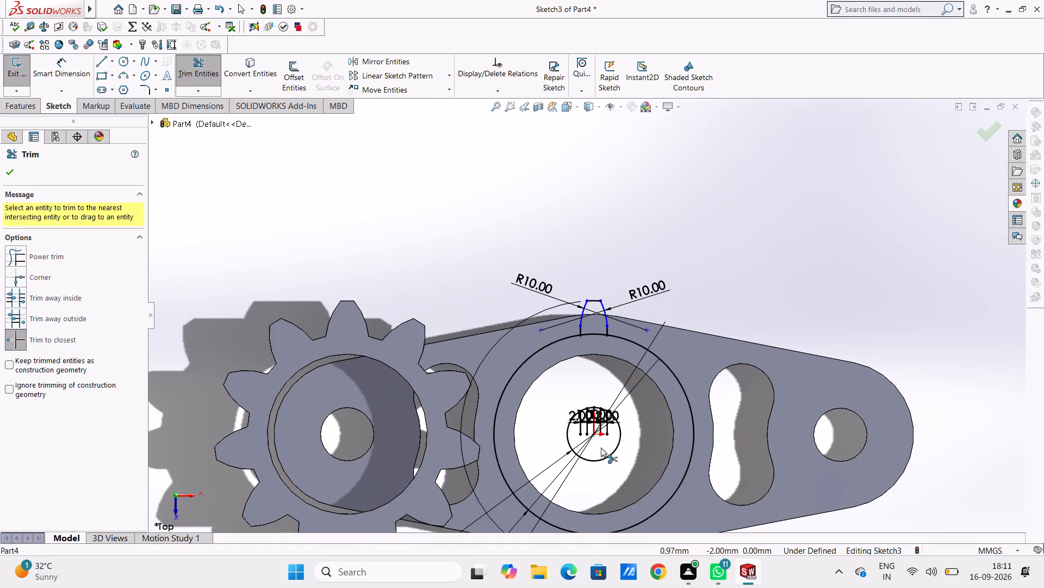
{"action": "scroll", "coordinate": [601, 448], "scroll_direction": "down", "scroll_amount": 4}
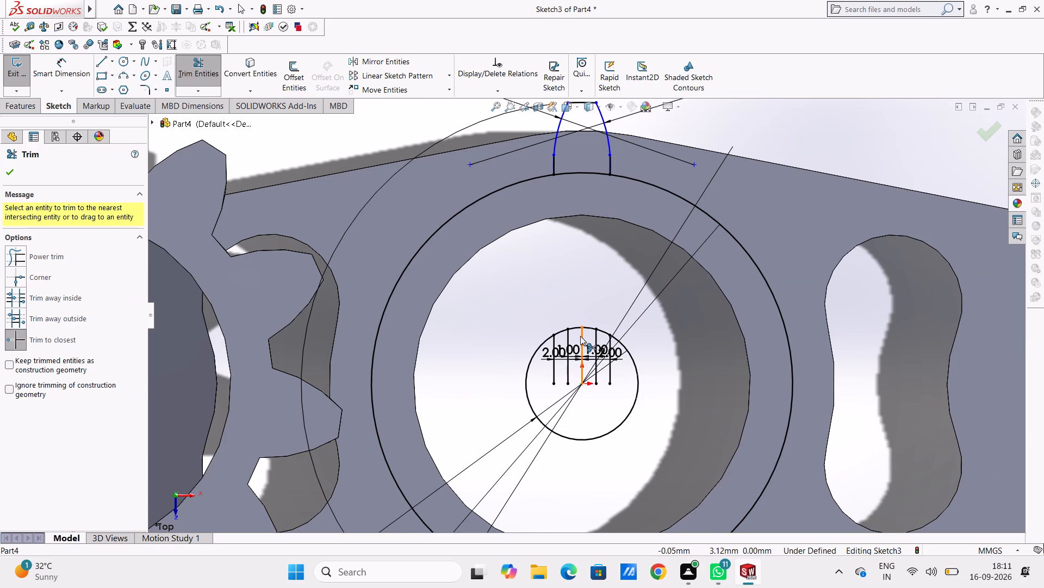
{"action": "scroll", "coordinate": [580, 335], "scroll_direction": "down", "scroll_amount": 4}
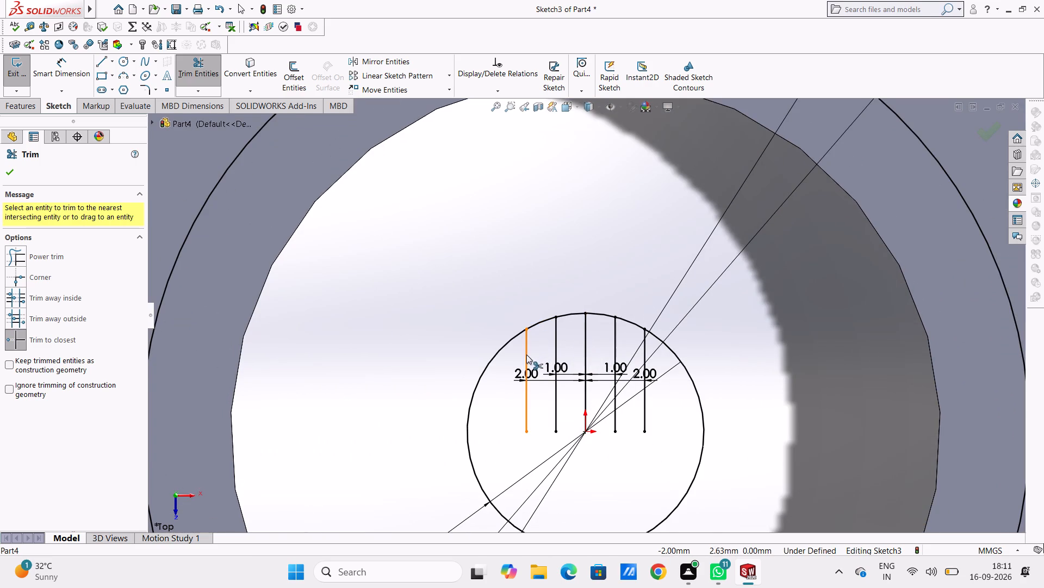
{"action": "left_click", "coordinate": [526, 354]}
{"action": "left_click", "coordinate": [555, 347]}
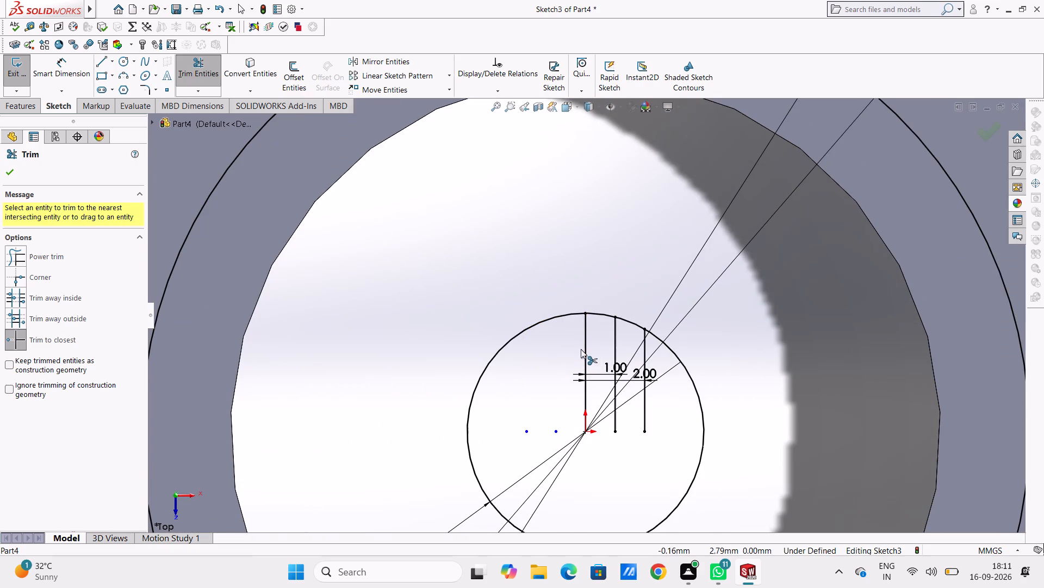
{"action": "left_click", "coordinate": [585, 351]}
{"action": "left_click", "coordinate": [617, 357]}
{"action": "left_click", "coordinate": [643, 365]}
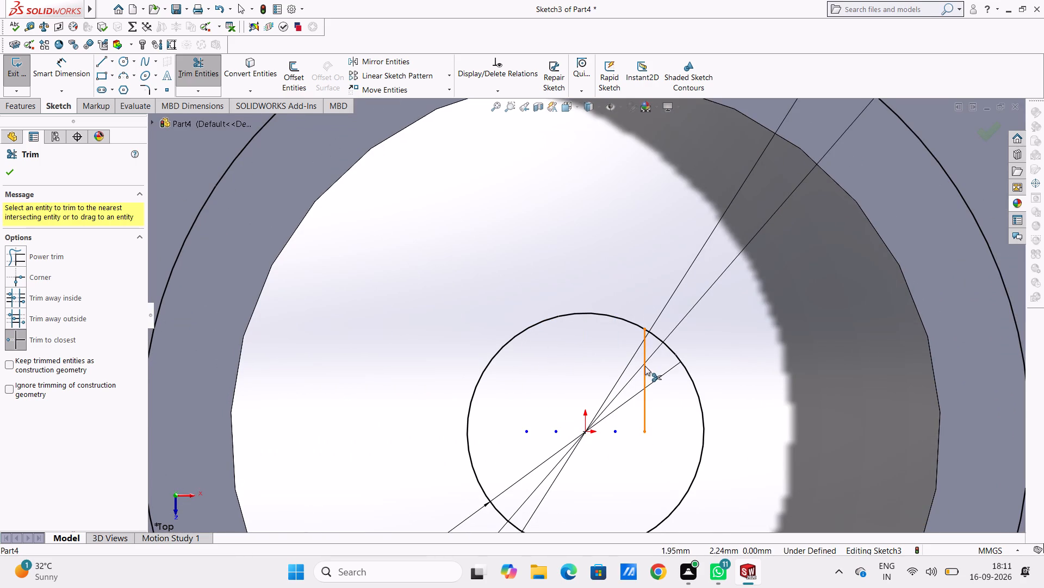
{"action": "left_click", "coordinate": [645, 365]}
{"action": "scroll", "coordinate": [644, 363], "scroll_direction": "up", "scroll_amount": 5}
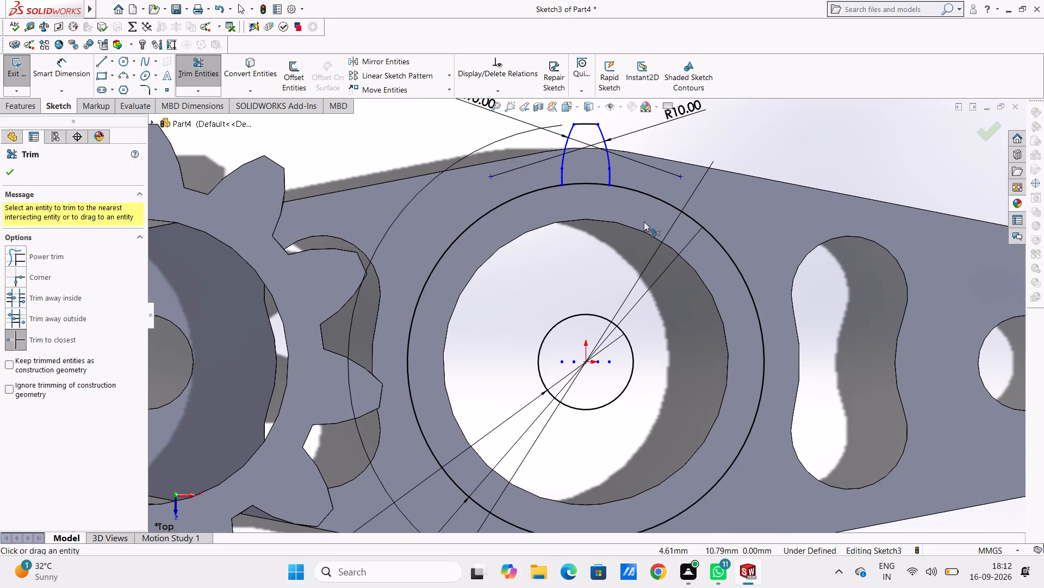
{"action": "key", "text": "Escape"}
{"action": "key", "text": "Escape"}
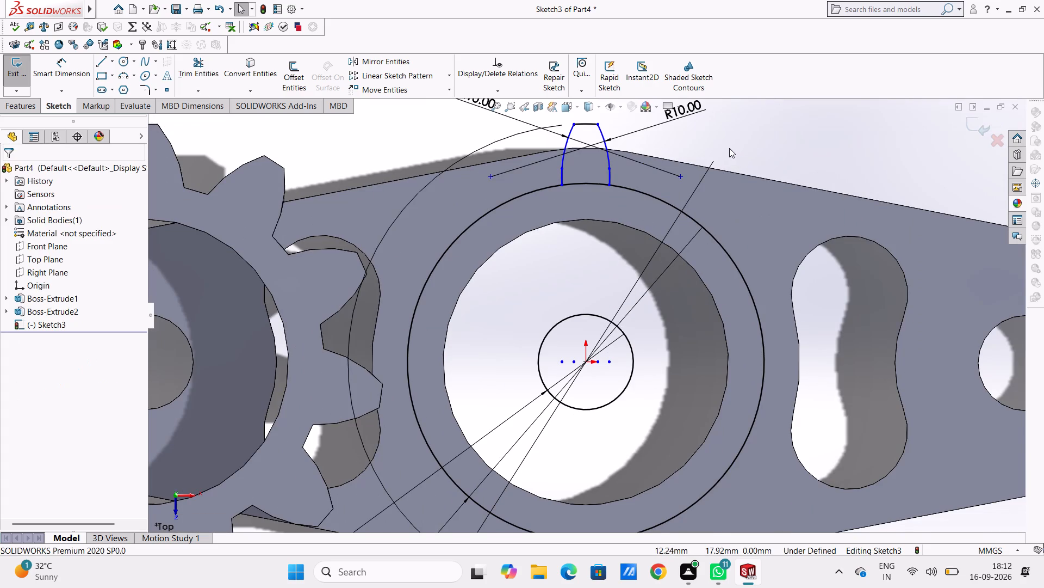
Circular-pattern the tooth's two flank arcs and tip arc around the origin with 13 equally spaced instances over 360 degrees.
{"action": "left_click", "coordinate": [569, 144]}
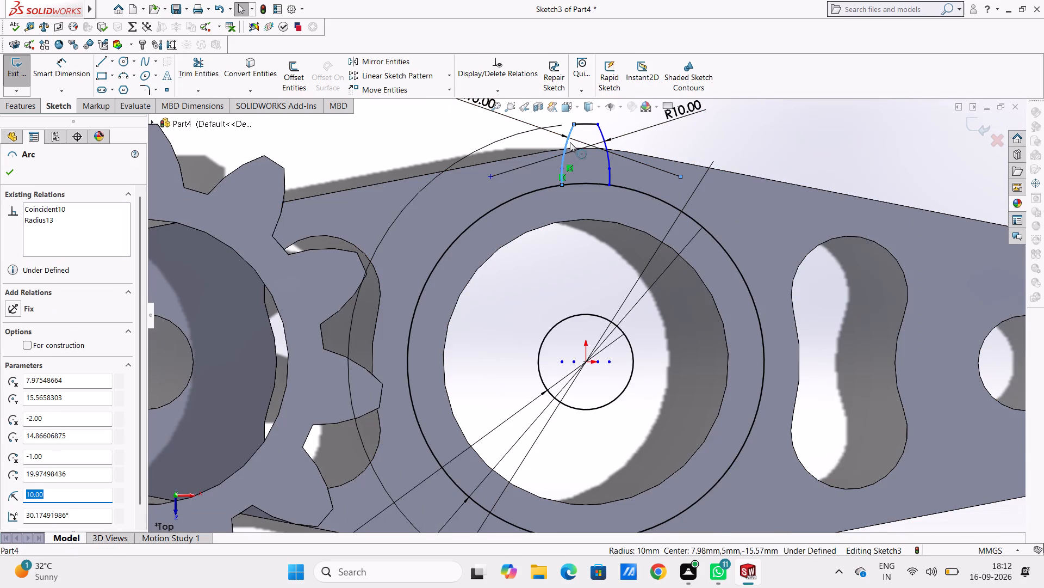
{"action": "left_click", "coordinate": [584, 122], "text": "ctrl"}
{"action": "left_click", "coordinate": [603, 137], "text": "ctrl"}
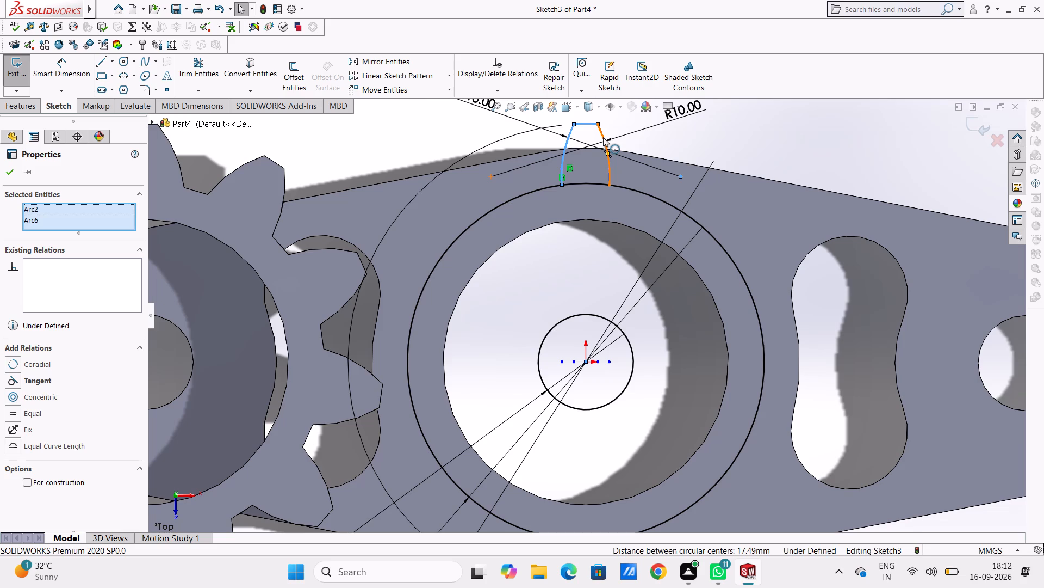
{"action": "left_click", "coordinate": [450, 76]}
{"action": "left_click", "coordinate": [428, 102]}
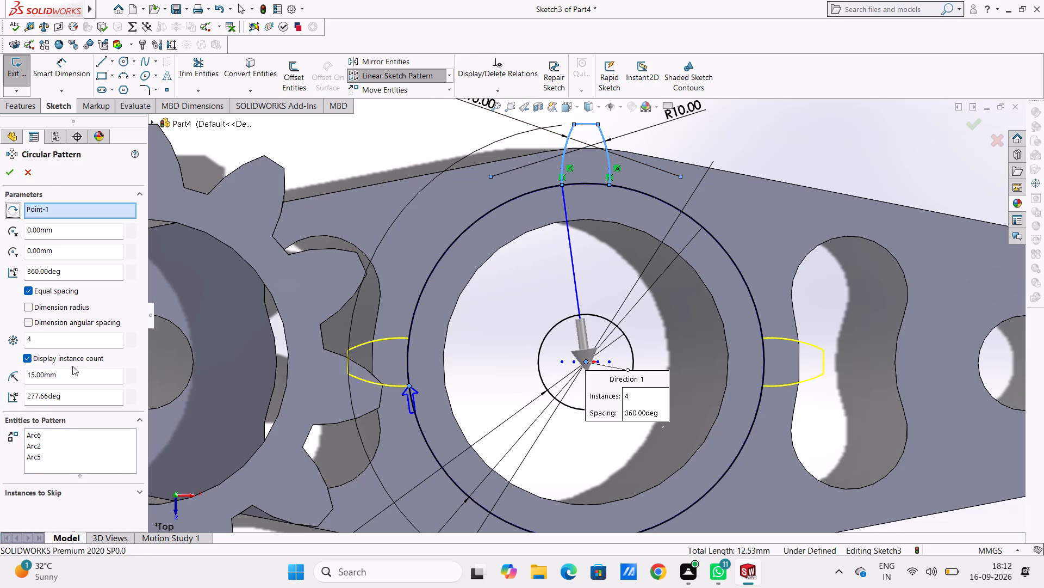
{"action": "double_click", "coordinate": [73, 339]}
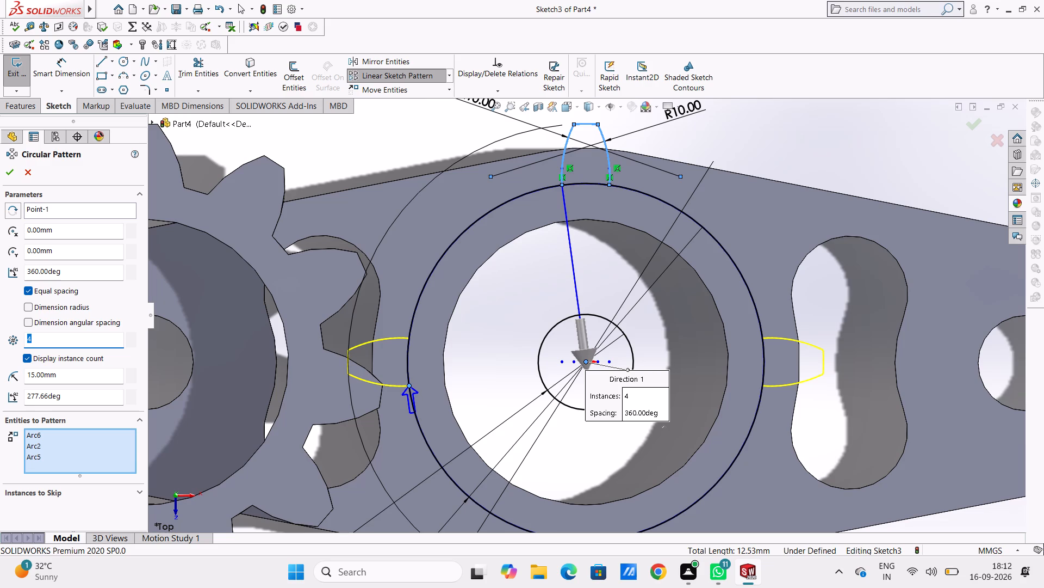
{"action": "type", "text": "13"}
{"action": "key", "text": "Return"}
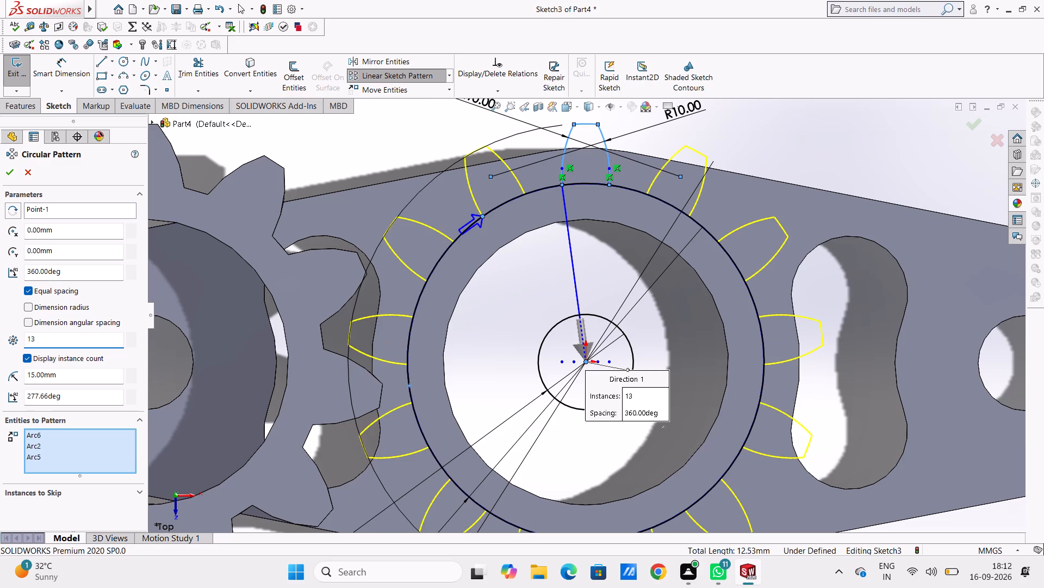
{"action": "left_click", "coordinate": [13, 176]}
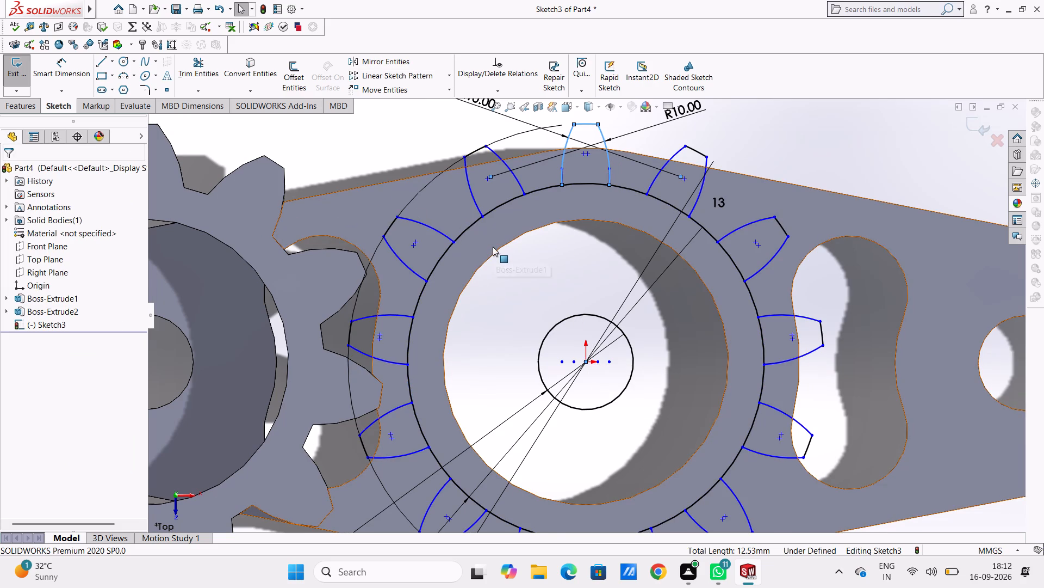
Trim the 30 mm circle's segments at the base of all 13 teeth to leave one continuous gear outline.
{"action": "scroll", "coordinate": [493, 247], "scroll_direction": "up", "scroll_amount": 2}
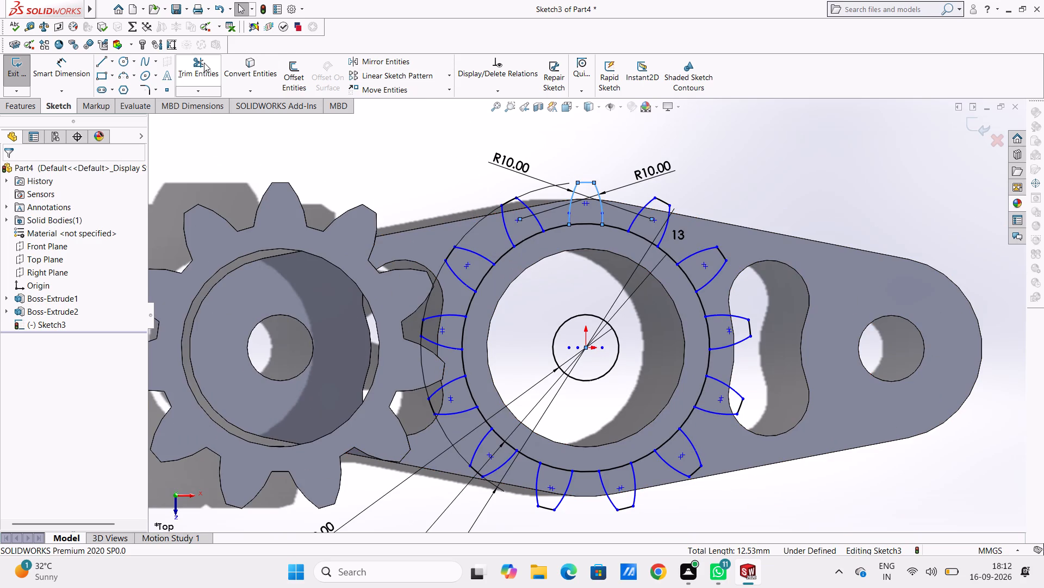
{"action": "left_click", "coordinate": [203, 64]}
{"action": "left_click", "coordinate": [463, 334]}
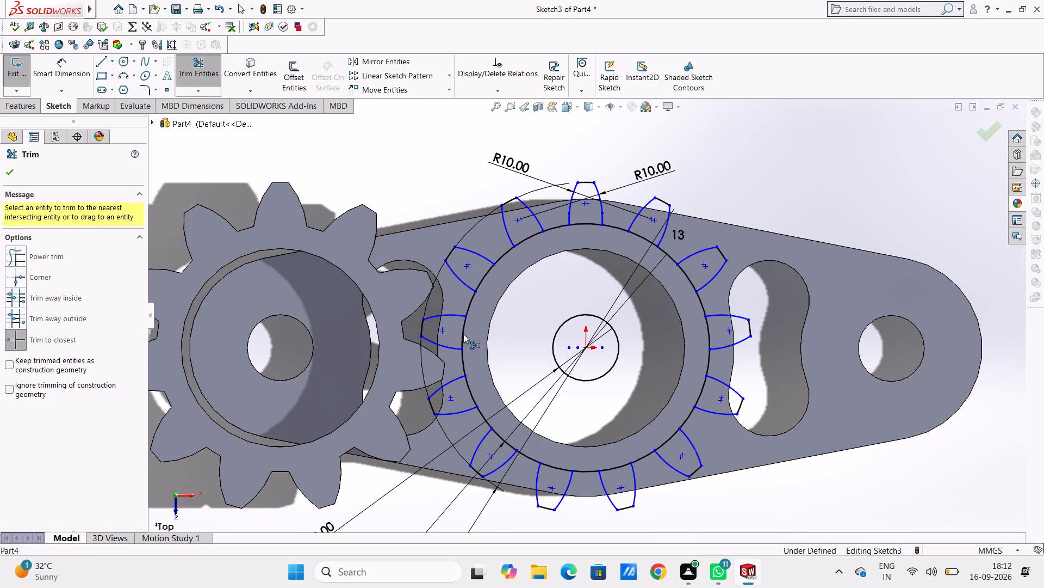
{"action": "left_click", "coordinate": [488, 274]}
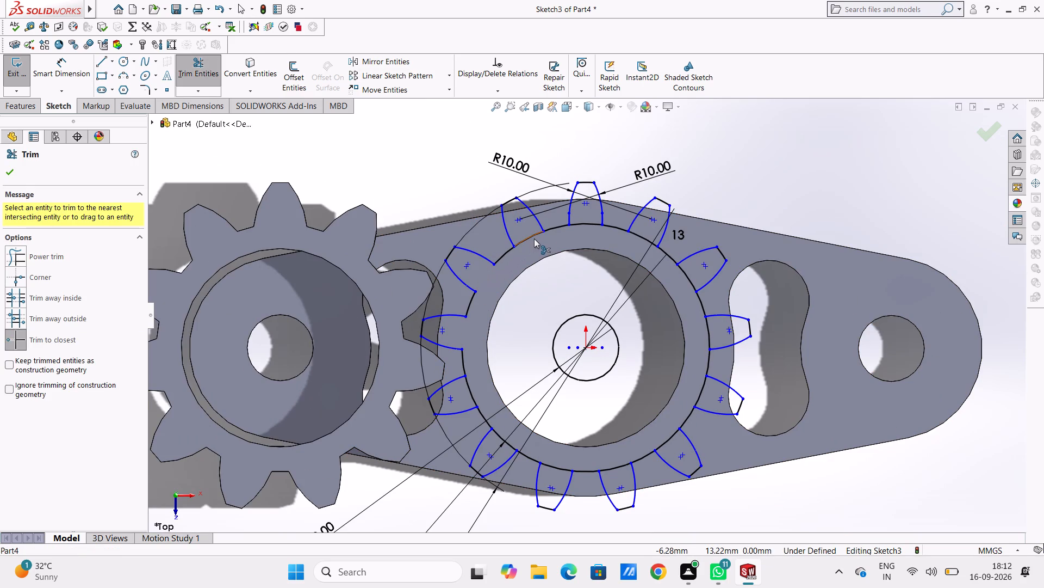
{"action": "left_click", "coordinate": [534, 238]}
{"action": "left_click", "coordinate": [586, 223]}
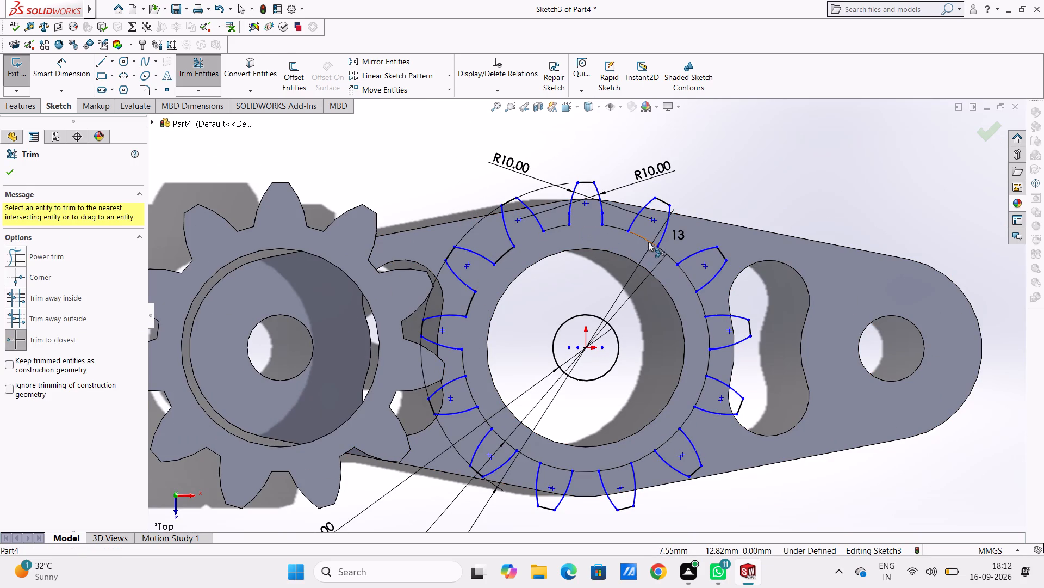
{"action": "left_click", "coordinate": [648, 242]}
{"action": "left_click", "coordinate": [685, 274]}
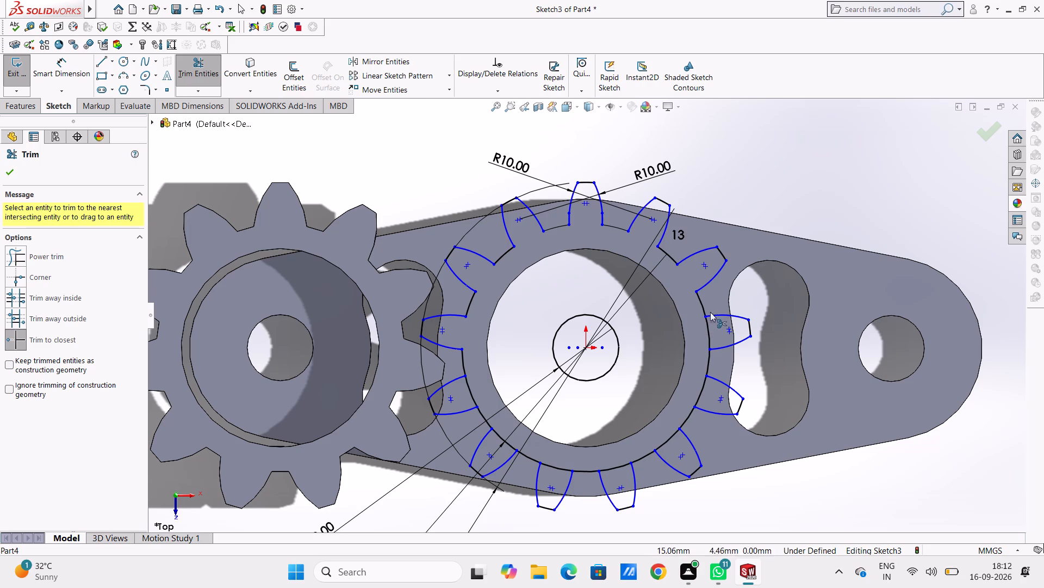
{"action": "left_click", "coordinate": [708, 328]}
{"action": "left_click", "coordinate": [698, 396]}
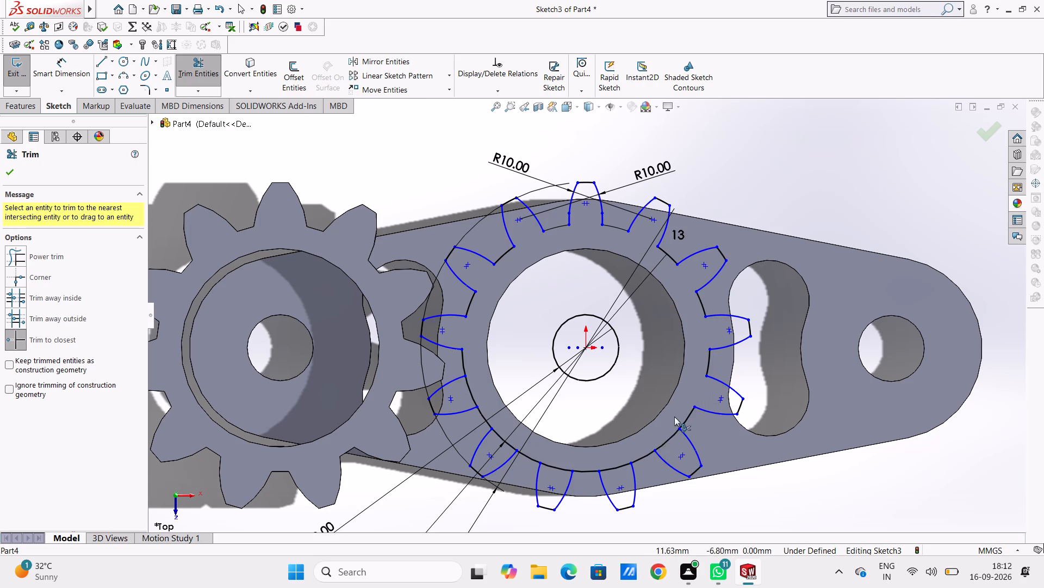
{"action": "left_click", "coordinate": [666, 444]}
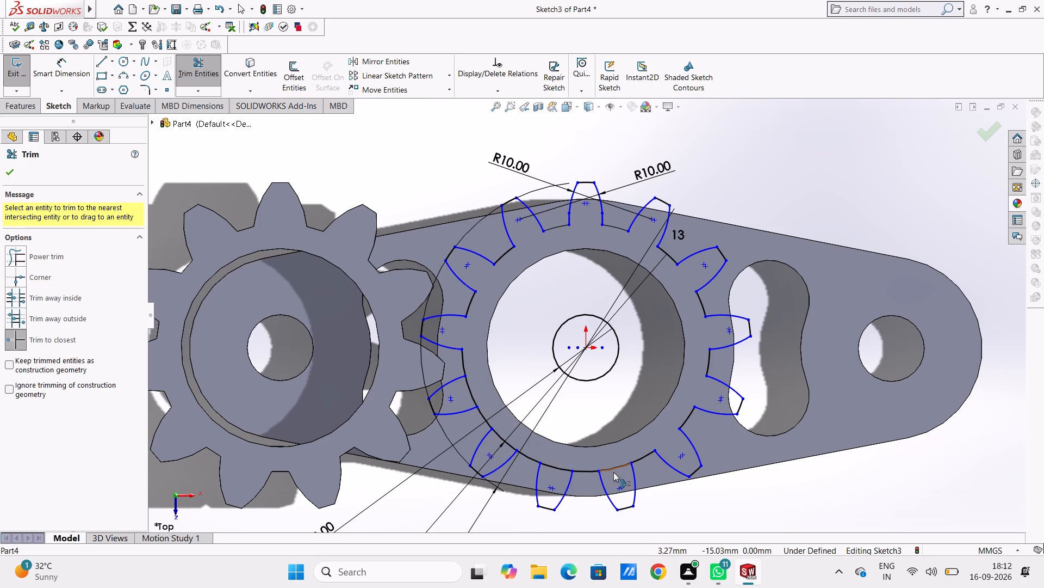
{"action": "left_click", "coordinate": [613, 472]}
{"action": "left_click", "coordinate": [613, 467]}
{"action": "left_click", "coordinate": [557, 469]}
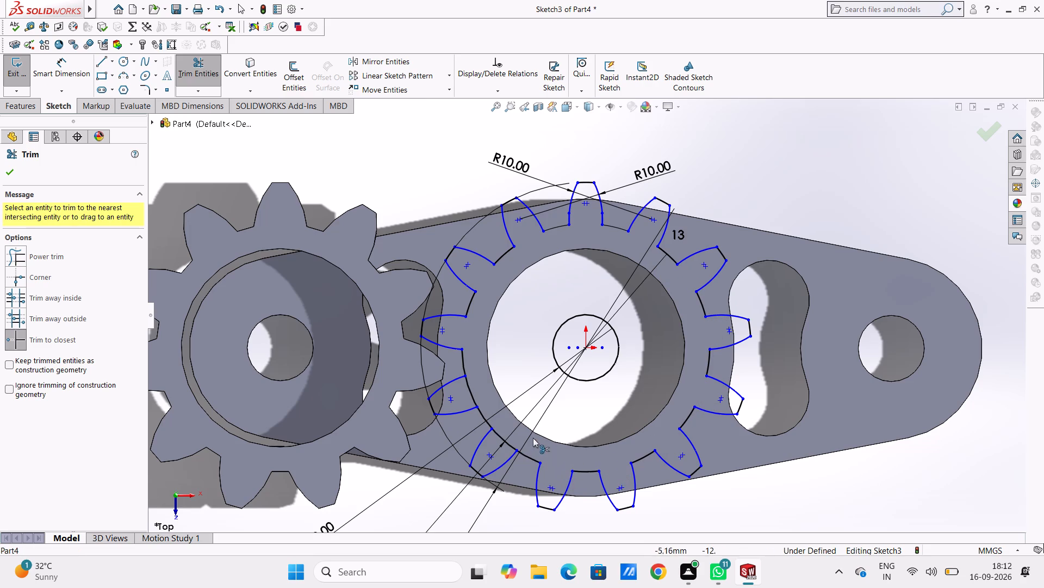
{"action": "left_click", "coordinate": [504, 441]}
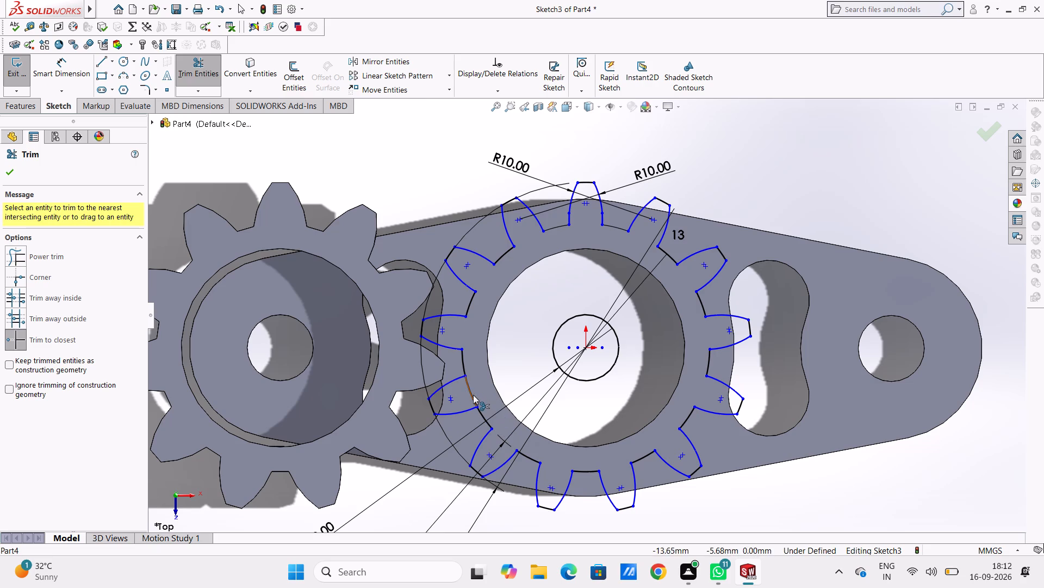
{"action": "left_click", "coordinate": [473, 395]}
{"action": "key", "text": "Escape"}
{"action": "key", "text": "Escape"}
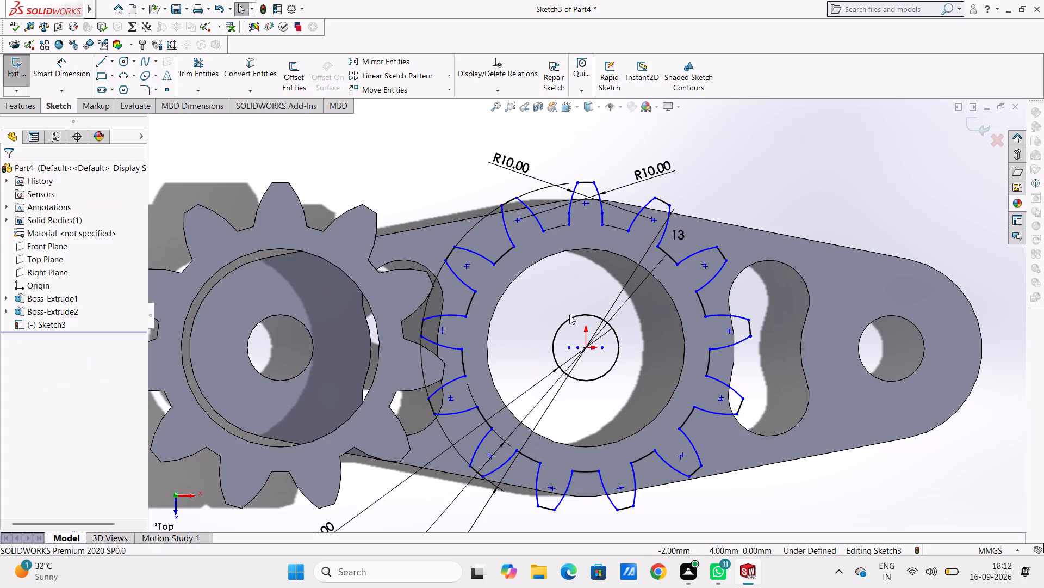
Extrude the central circle, the area around it and the toothed outer region 8 mm as one merged boss.
{"action": "scroll", "coordinate": [569, 315], "scroll_direction": "up", "scroll_amount": 3}
{"action": "middle_click_drag", "start_coordinate": [877, 250], "coordinate": [854, 254]}
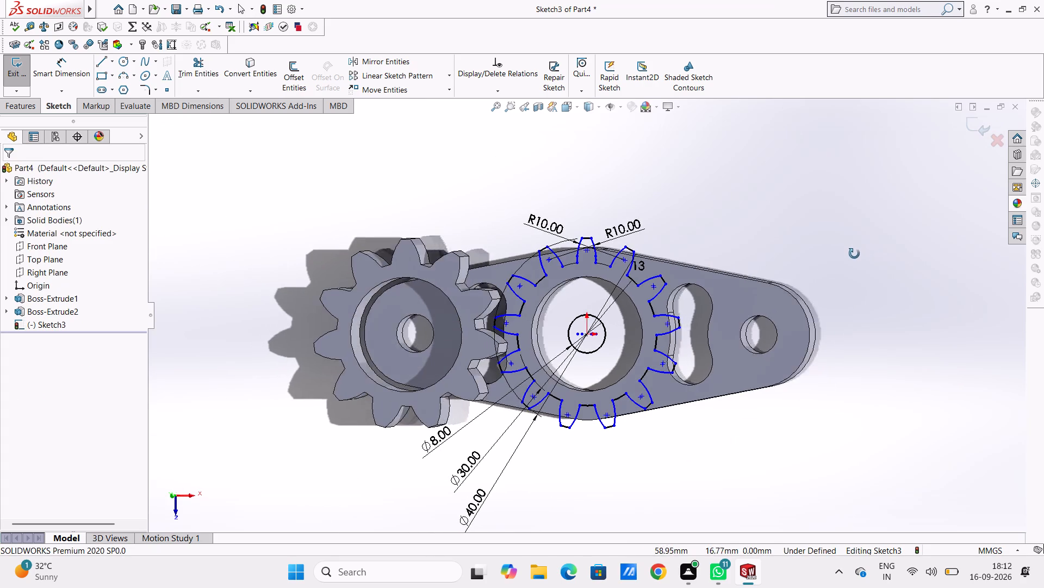
{"action": "middle_click_drag", "start_coordinate": [854, 254], "coordinate": [837, 256]}
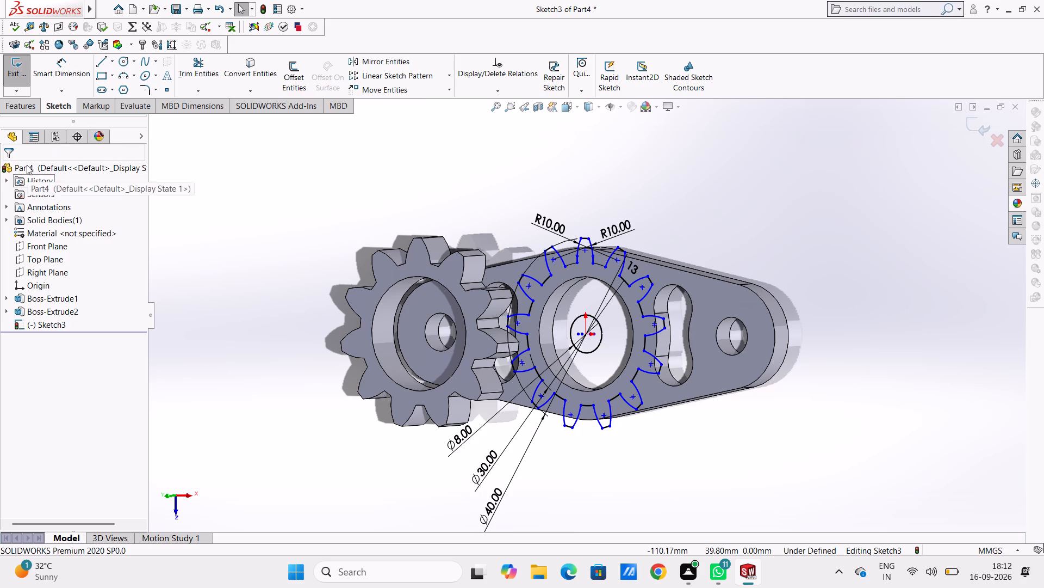
{"action": "left_click", "coordinate": [23, 109]}
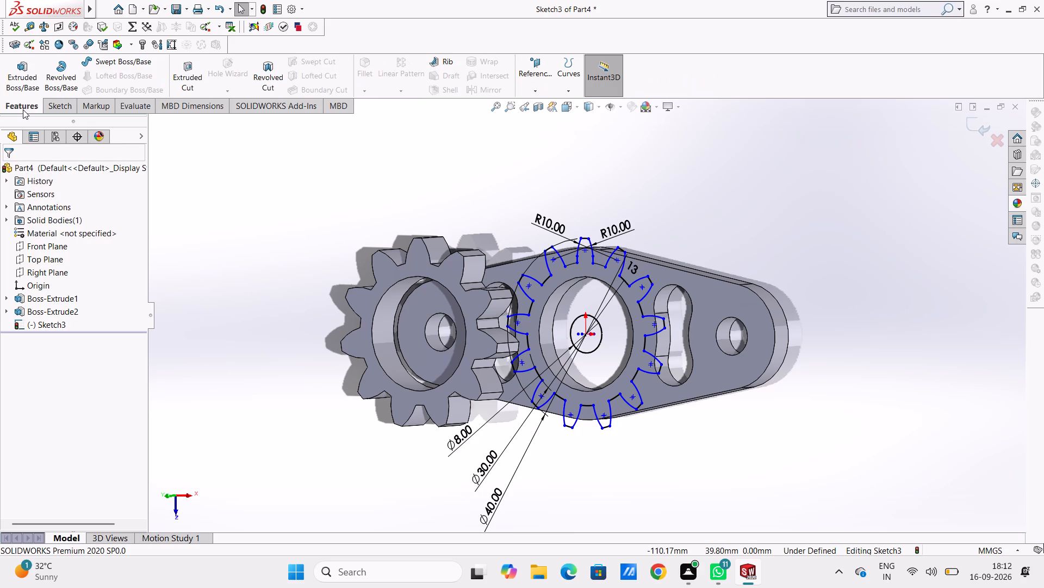
{"action": "left_click", "coordinate": [16, 73]}
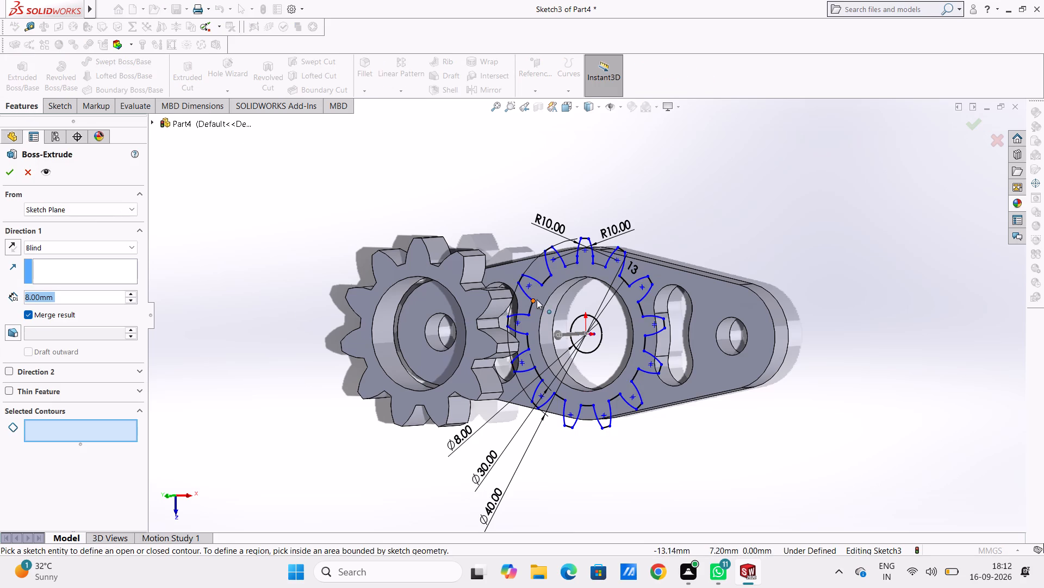
{"action": "left_click", "coordinate": [582, 323]}
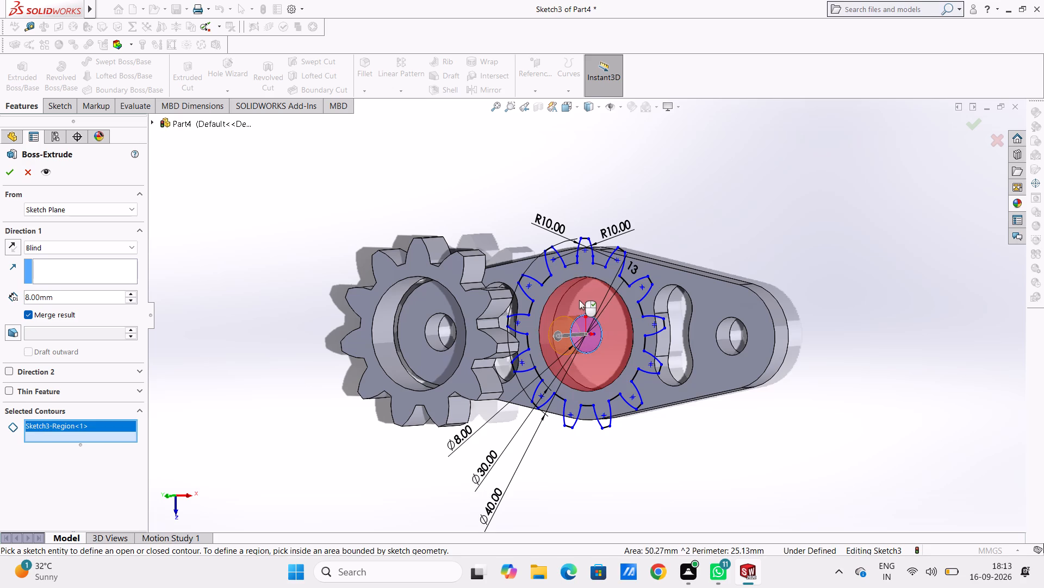
{"action": "left_click", "coordinate": [579, 300]}
{"action": "left_click", "coordinate": [591, 274]}
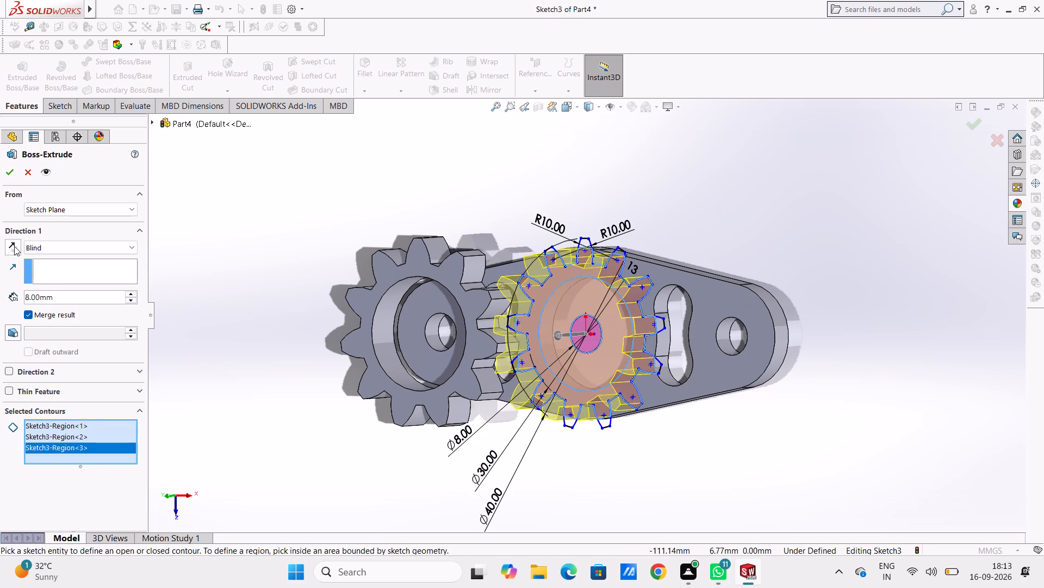
{"action": "left_click", "coordinate": [14, 174]}
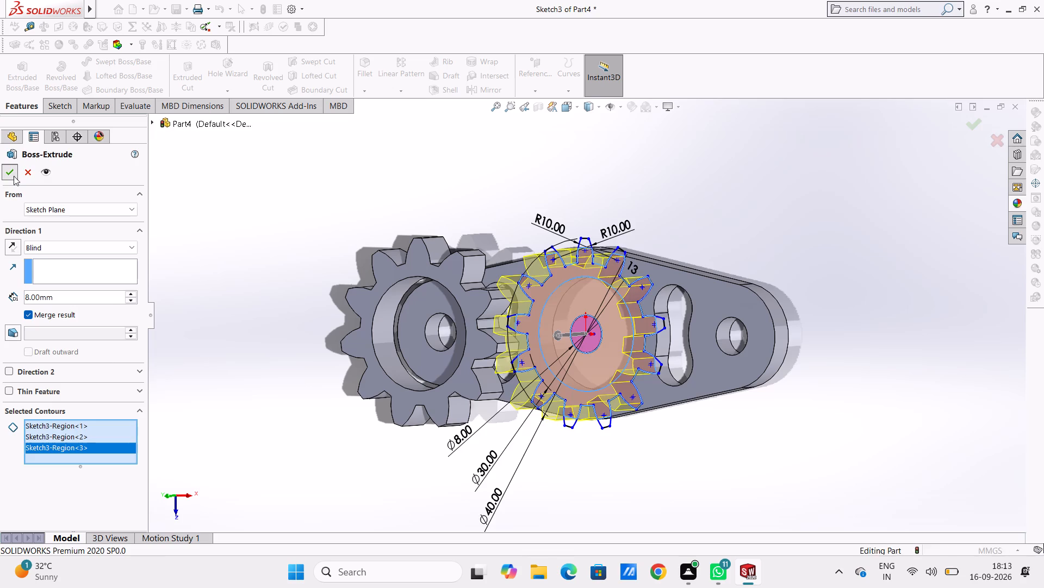
{"action": "left_click", "coordinate": [264, 252]}
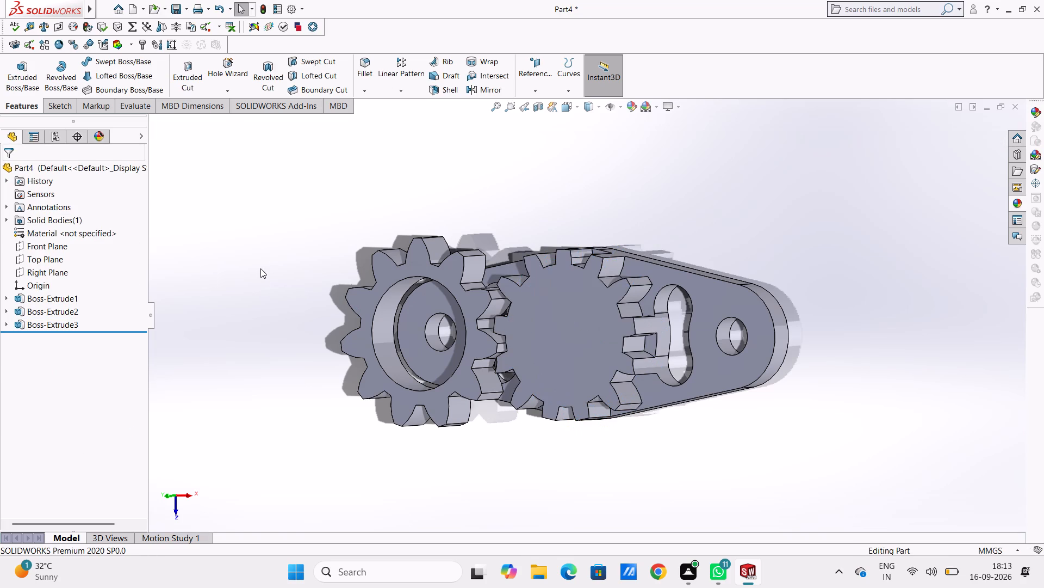
Sketch a circle of radius 4 mm centred on the origin on the new middle gear's top face.
{"action": "key", "text": "ctrl+5"}
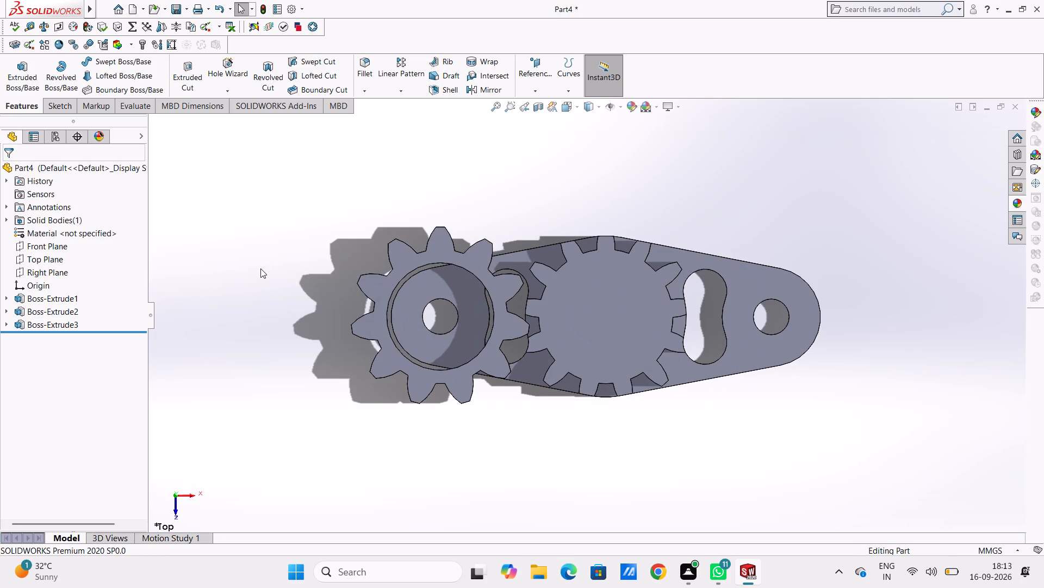
{"action": "left_click", "coordinate": [620, 321]}
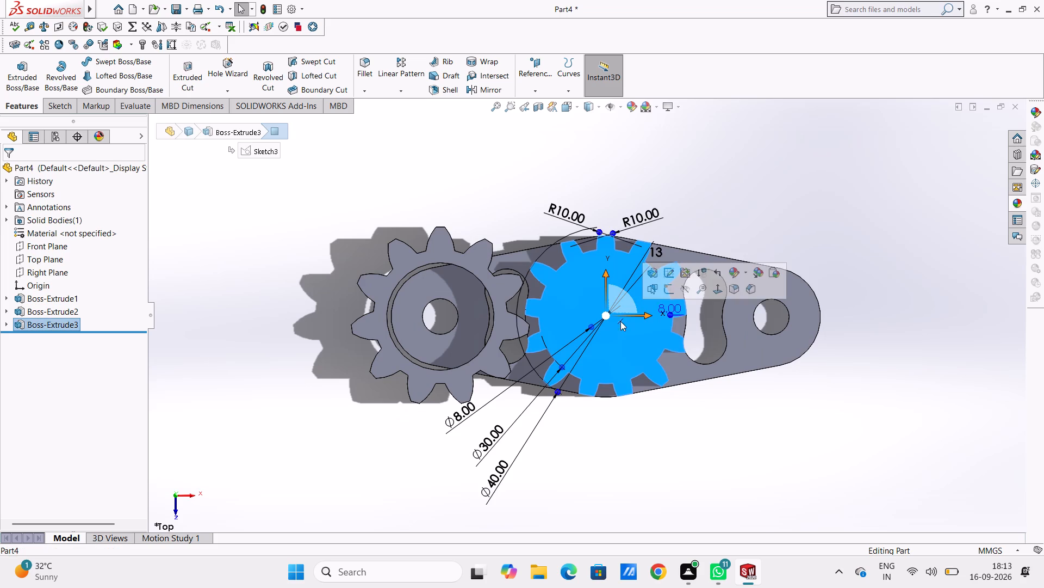
{"action": "left_click", "coordinate": [665, 290]}
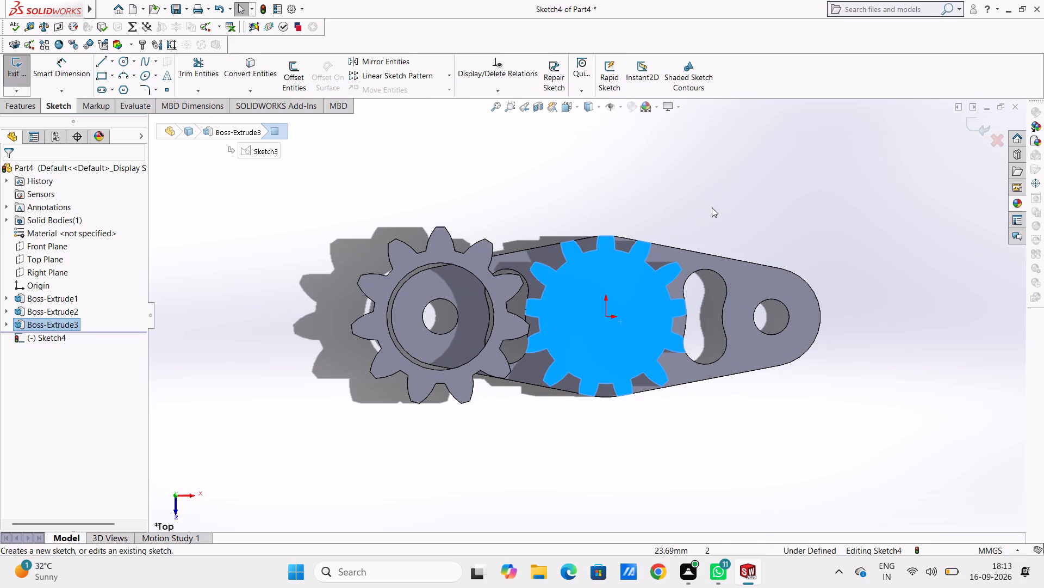
{"action": "left_click", "coordinate": [121, 61]}
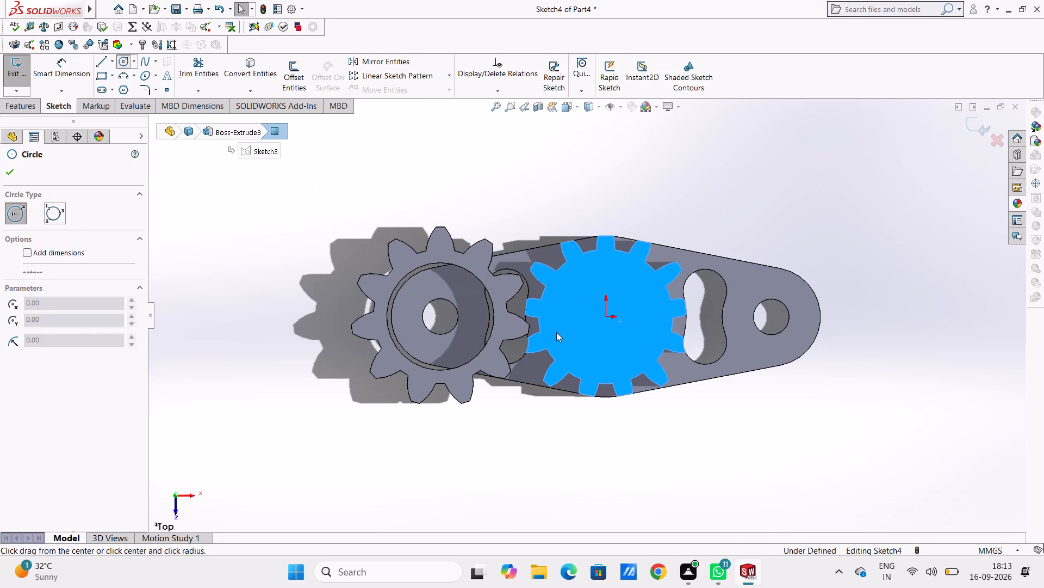
{"action": "left_click", "coordinate": [604, 317]}
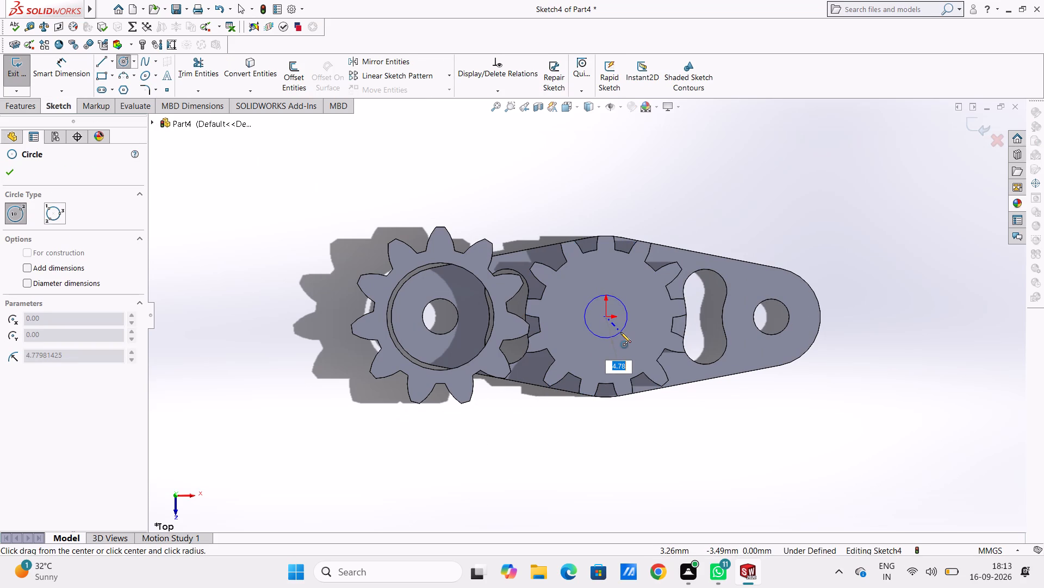
{"action": "key", "text": "4"}
{"action": "key", "text": "Return"}
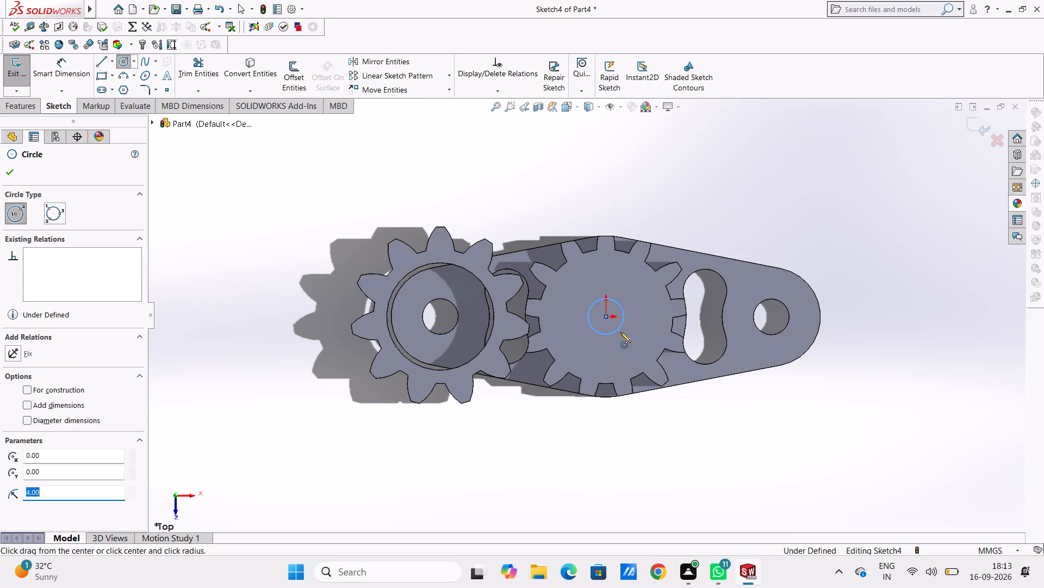
{"action": "key", "text": "Escape"}
{"action": "key", "text": "Escape"}
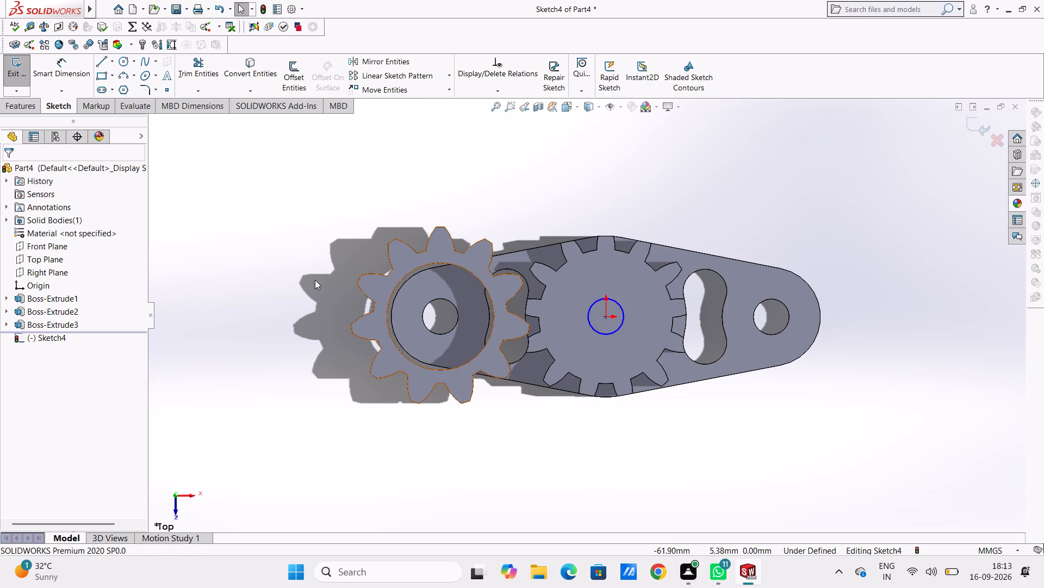
Cut-extrude the circle 8 mm blind to make the middle gear's centre hole.
{"action": "left_click", "coordinate": [9, 102]}
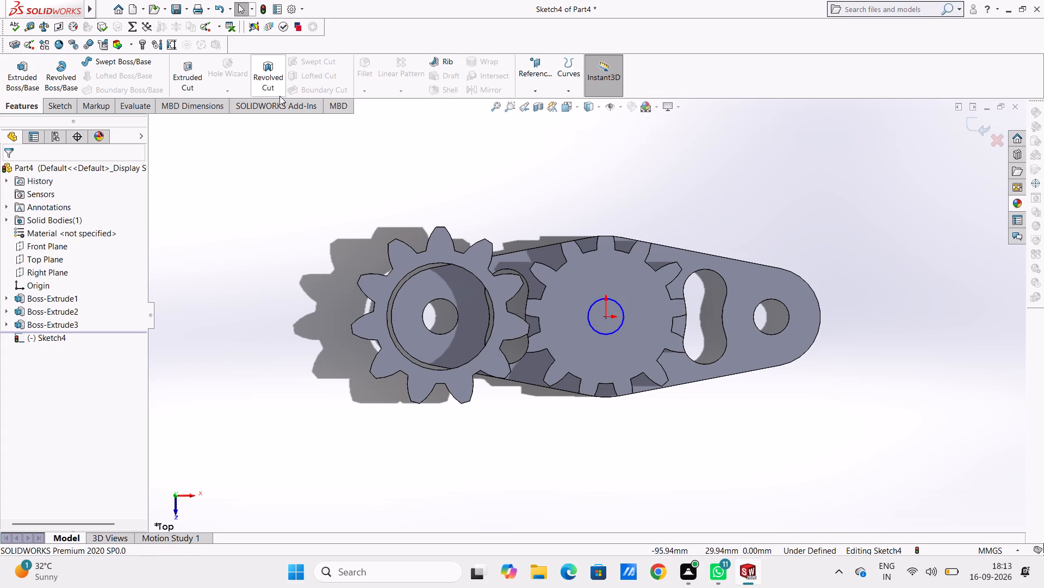
{"action": "left_click", "coordinate": [195, 74]}
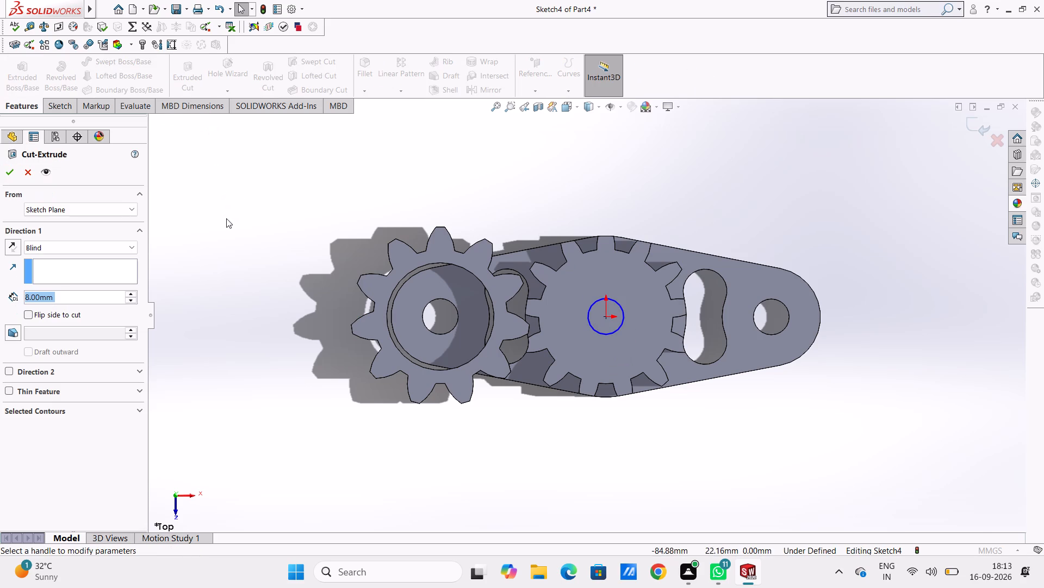
{"action": "left_click", "coordinate": [8, 168]}
{"action": "left_click", "coordinate": [270, 206]}
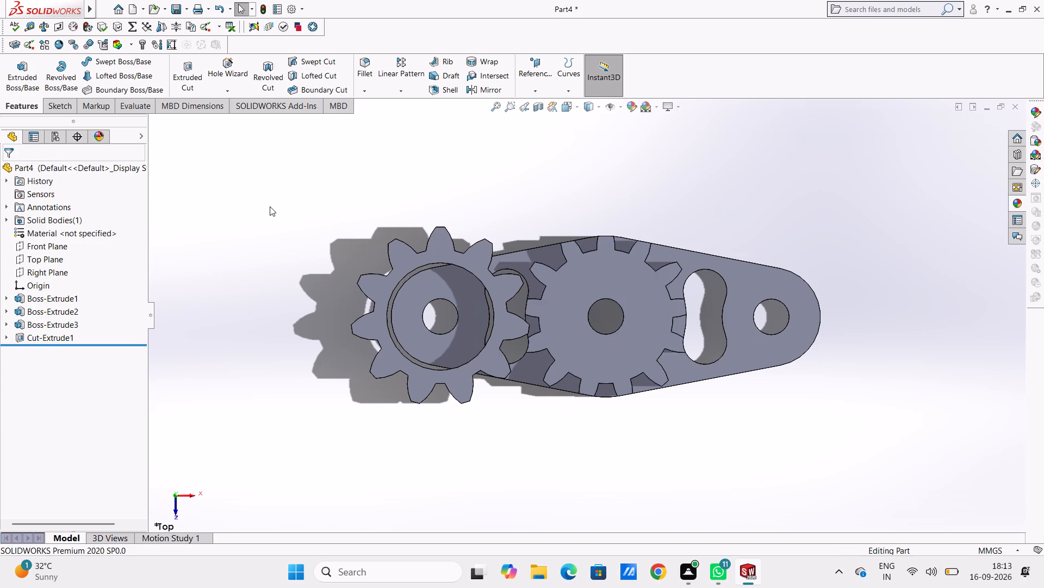
Examine the two meshing gears and the middle gear's tooth tips where they meet the plate's edge.
{"action": "middle_click_drag", "start_coordinate": [270, 206], "coordinate": [233, 224]}
{"action": "scroll", "coordinate": [251, 211], "scroll_direction": "up", "scroll_amount": 1}
{"action": "middle_click_drag", "start_coordinate": [243, 225], "coordinate": [256, 223]}
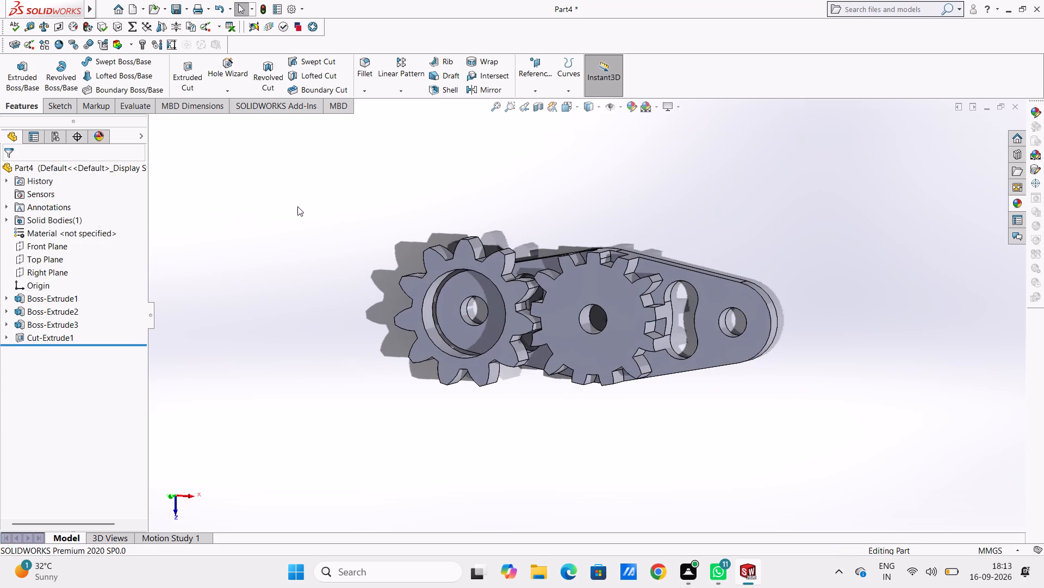
{"action": "middle_click_drag", "start_coordinate": [299, 206], "coordinate": [311, 211]}
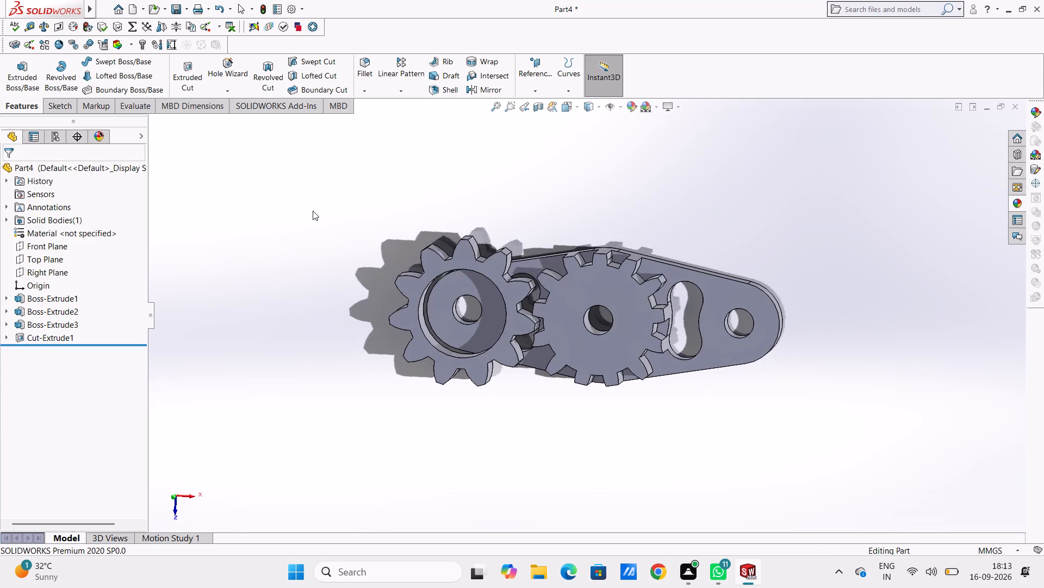
{"action": "key", "text": "ctrl+5"}
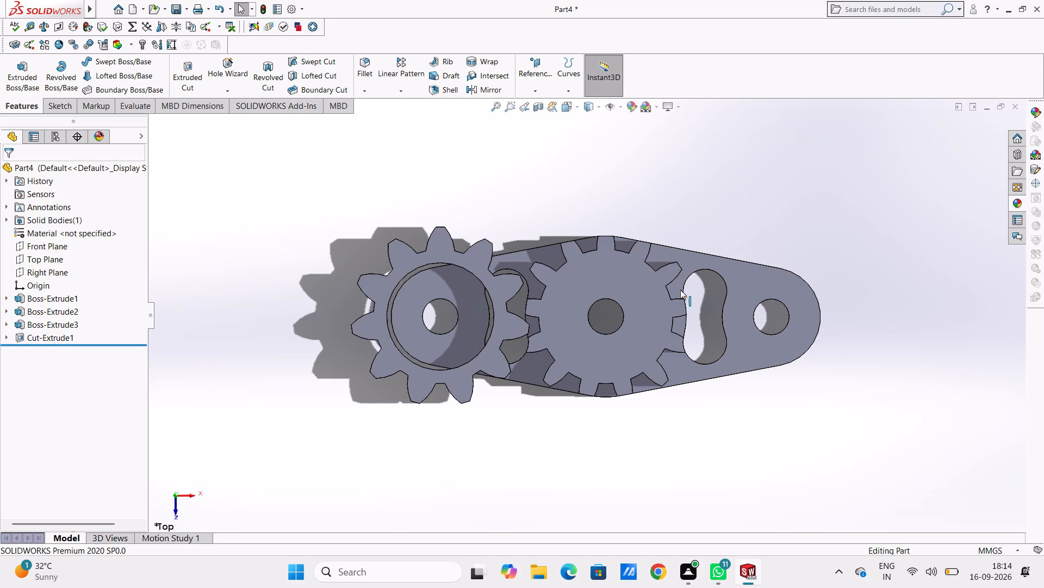
{"action": "scroll", "coordinate": [644, 252], "scroll_direction": "down", "scroll_amount": 7}
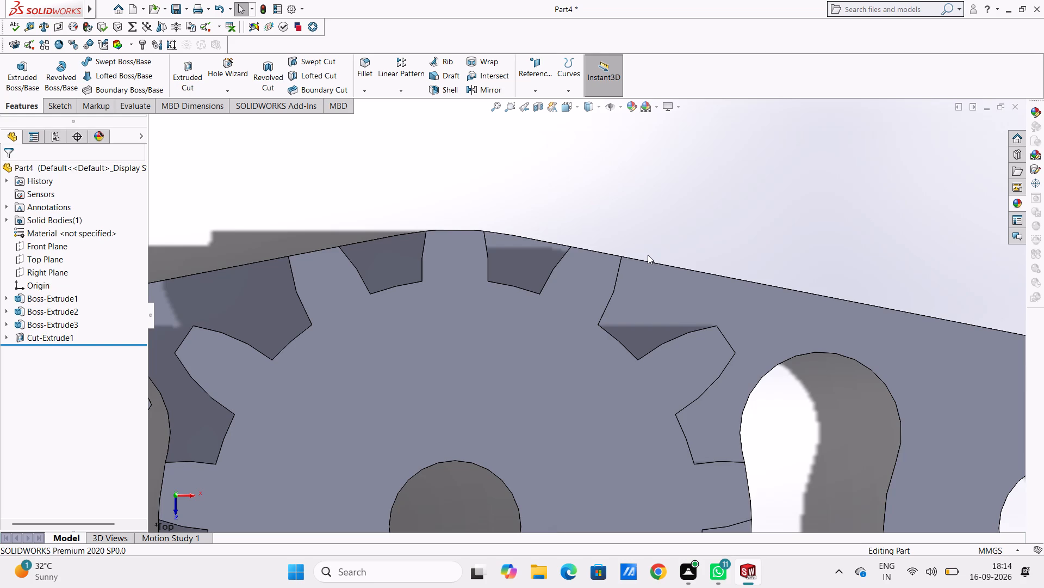
{"action": "scroll", "coordinate": [648, 255], "scroll_direction": "up", "scroll_amount": 7}
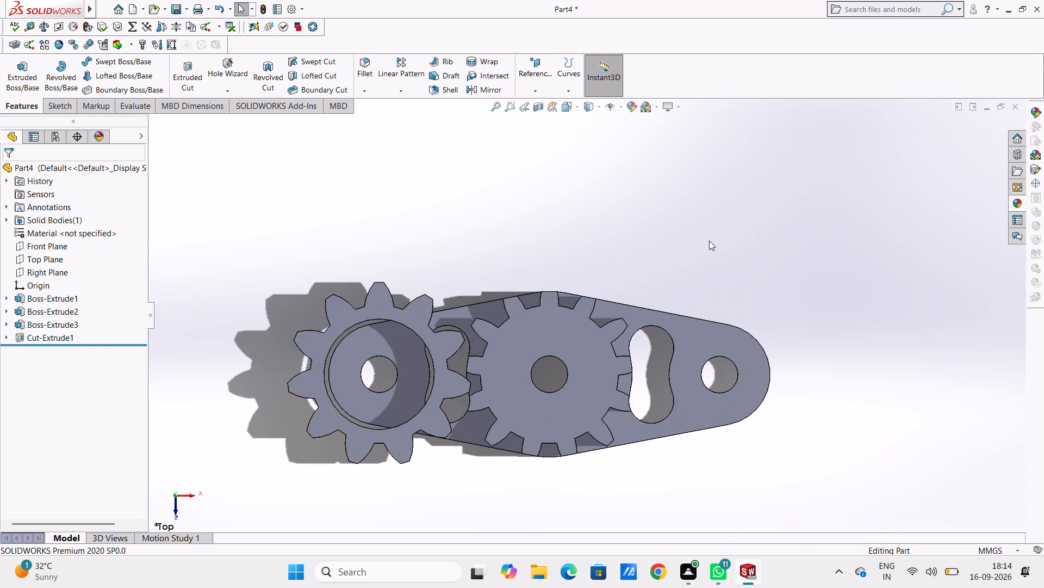
Undo the middle gear's centre-hole cut, its circle sketch and the gear extrusion, back to the 13-tooth gear sketch.
{"action": "key", "text": "ctrl+z"}
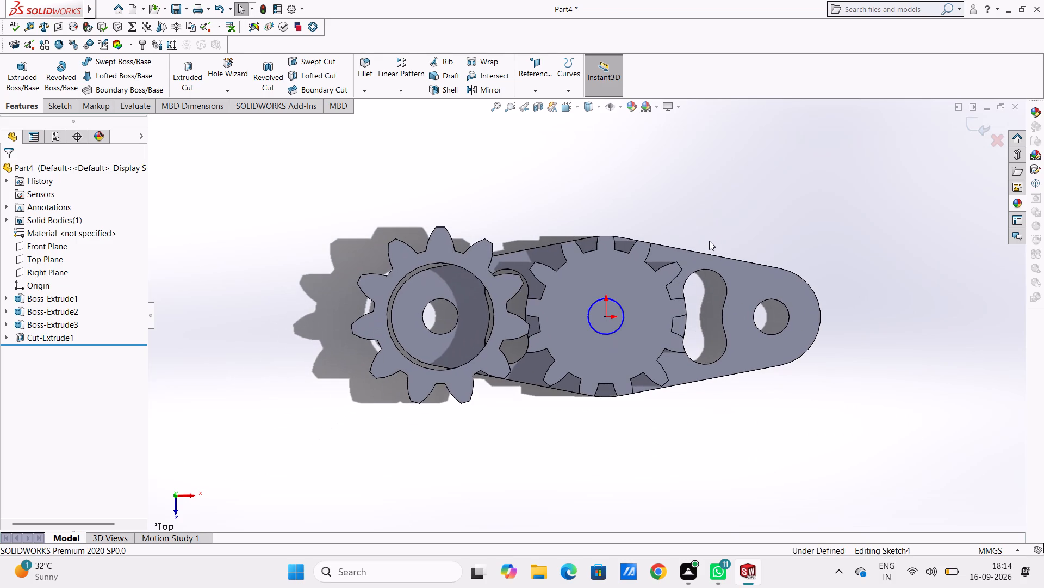
{"action": "key", "text": "ctrl+z"}
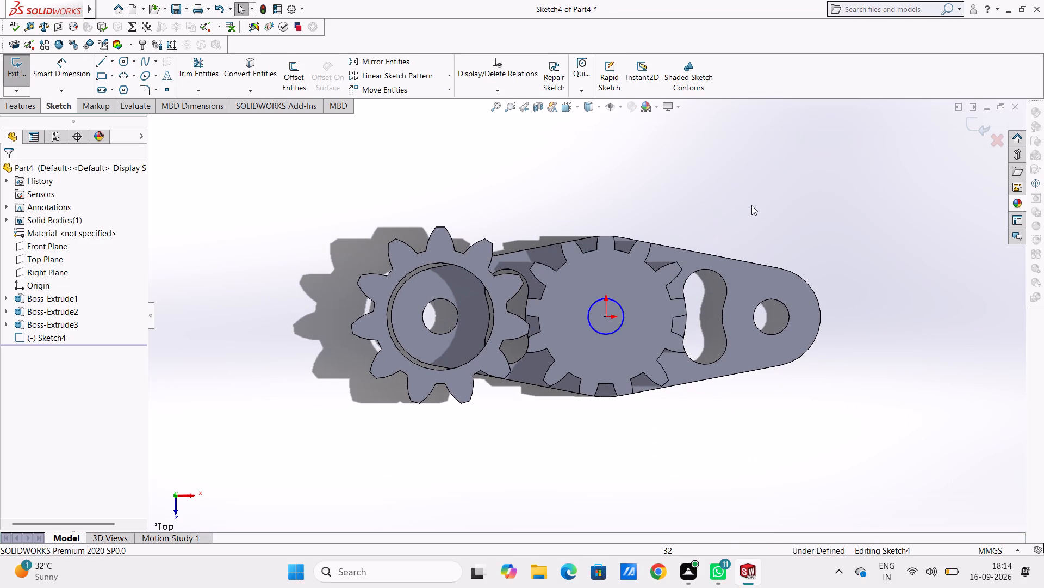
{"action": "key", "text": "ctrl+z"}
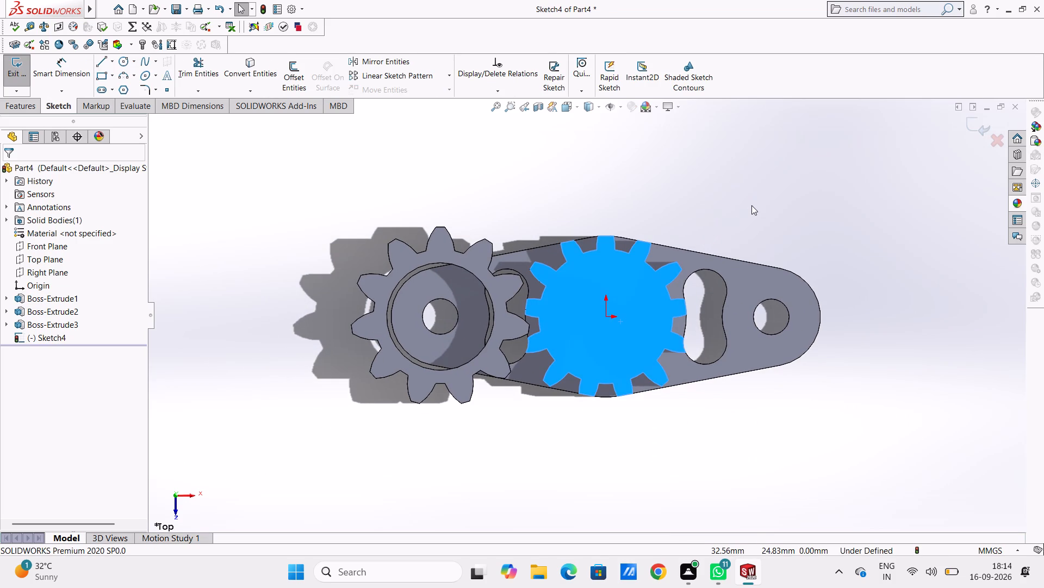
{"action": "key", "text": "ctrl+z"}
{"action": "key", "text": "ctrl+z"}
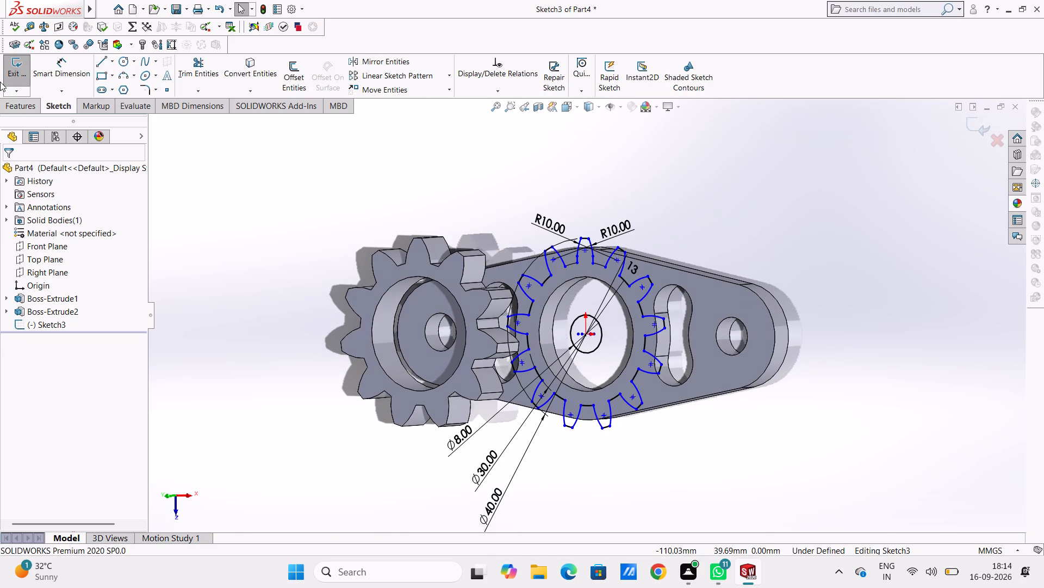
Start extruding the 13-tooth gear sketch, selecting the toothed ring and every separate tooth-tip region as contours.
{"action": "left_click", "coordinate": [14, 102]}
{"action": "left_click", "coordinate": [20, 74]}
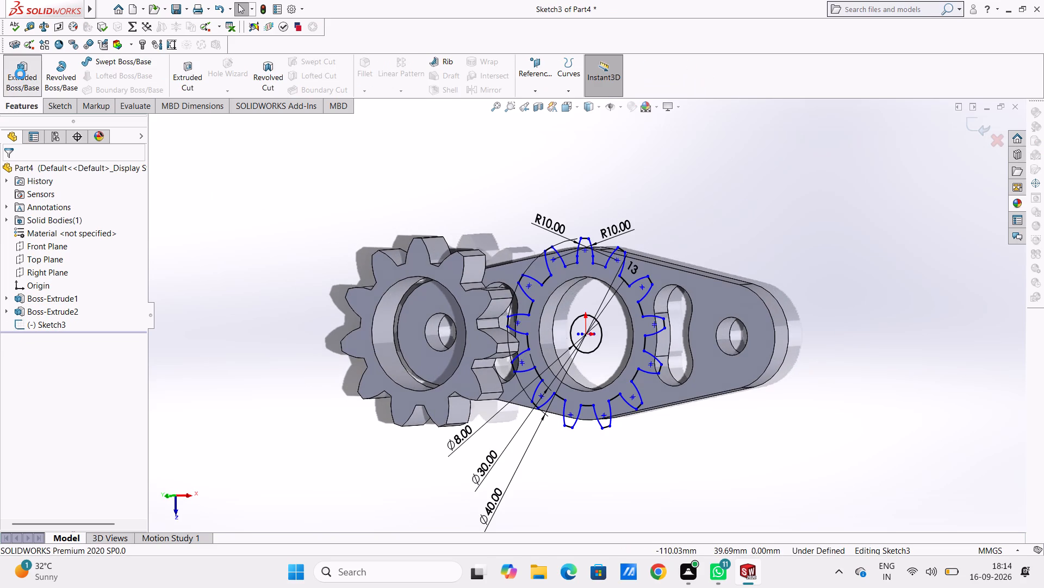
{"action": "left_click", "coordinate": [587, 244]}
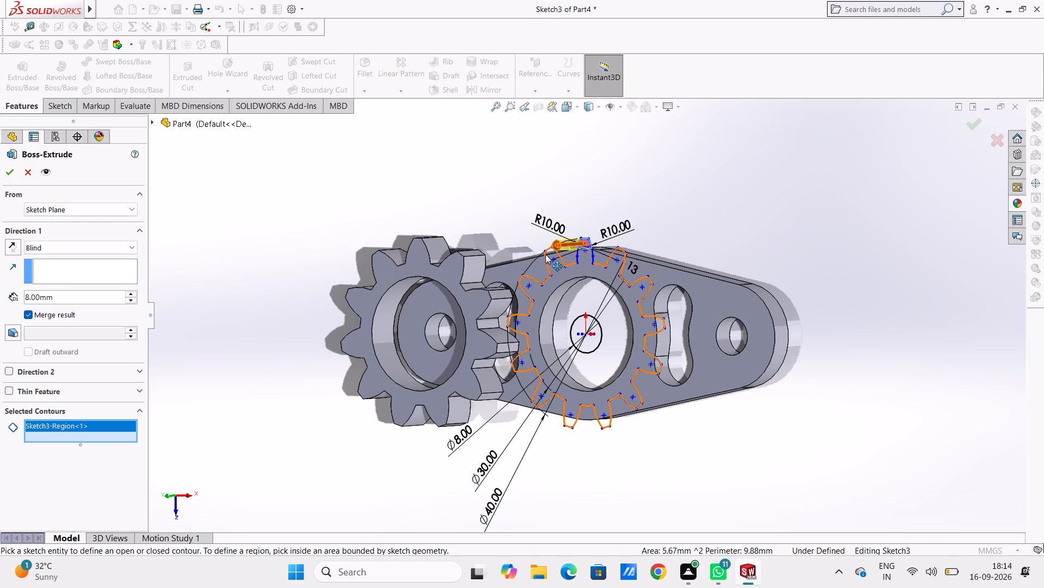
{"action": "scroll", "coordinate": [558, 256], "scroll_direction": "down", "scroll_amount": 4}
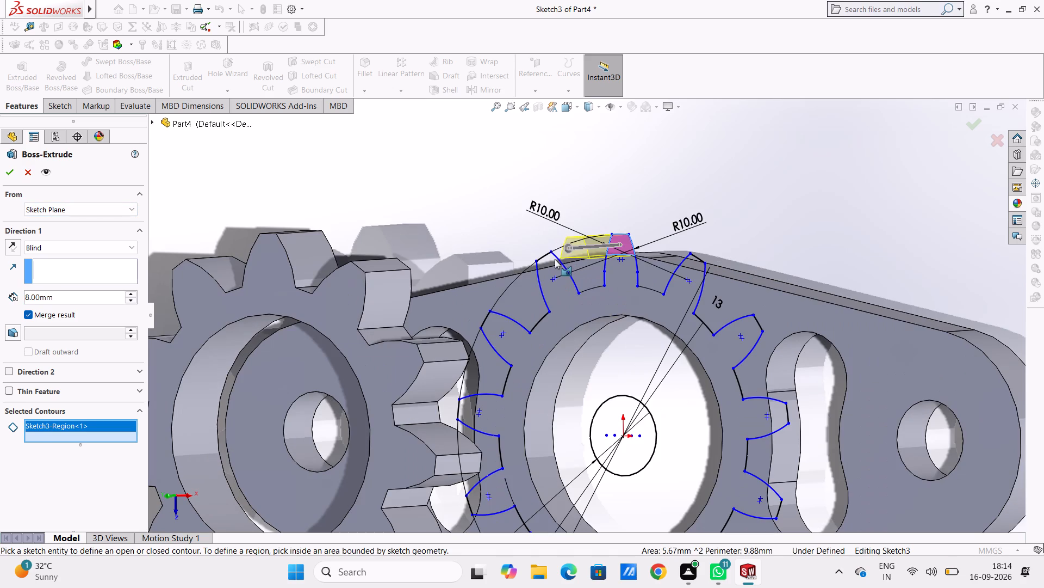
{"action": "left_click", "coordinate": [548, 262]}
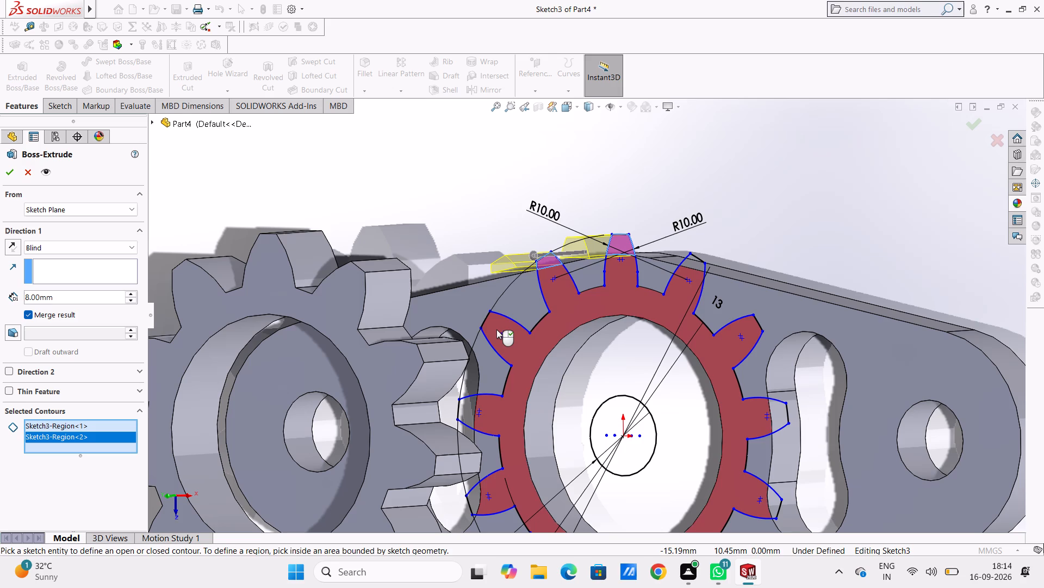
{"action": "left_click", "coordinate": [496, 329]}
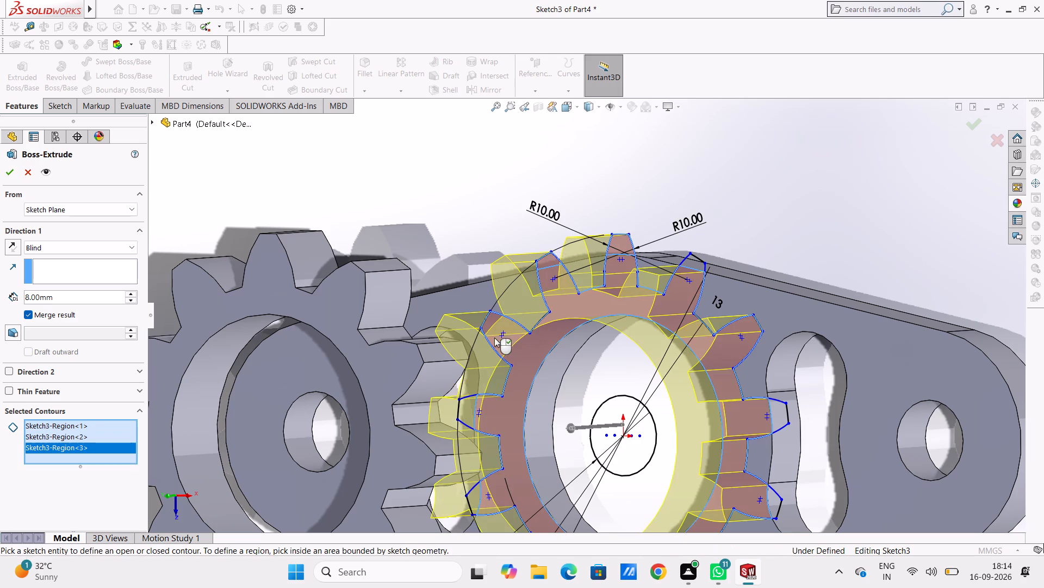
{"action": "left_click", "coordinate": [696, 264]}
{"action": "left_click", "coordinate": [775, 413]}
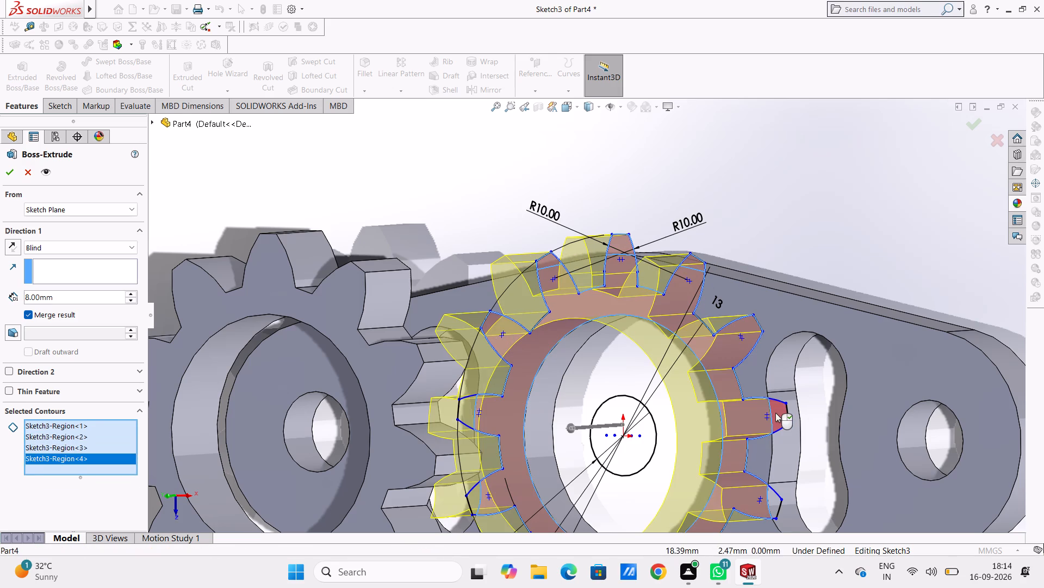
{"action": "scroll", "coordinate": [779, 439], "scroll_direction": "up", "scroll_amount": 2}
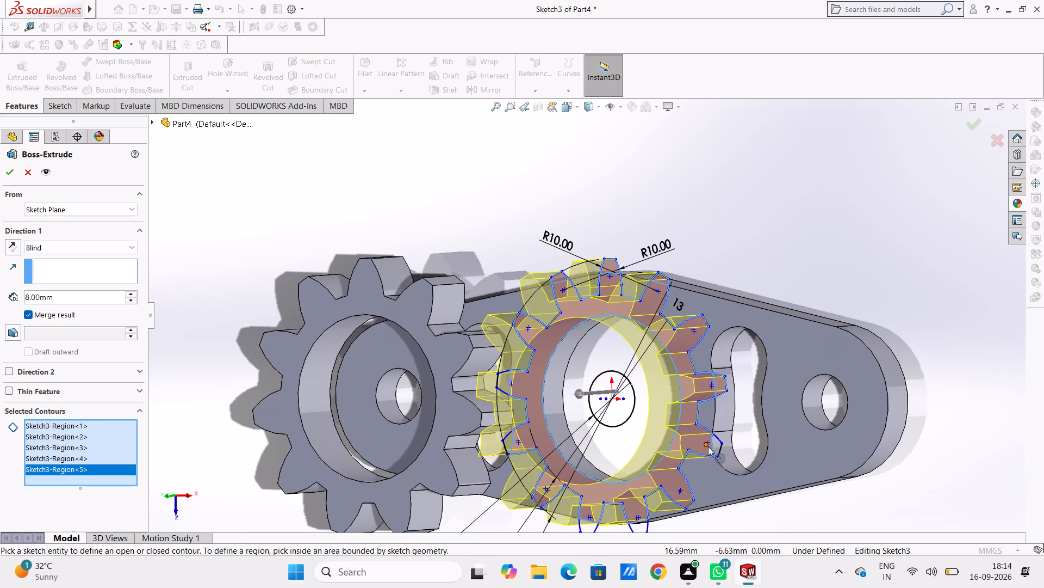
{"action": "left_click", "coordinate": [714, 445]}
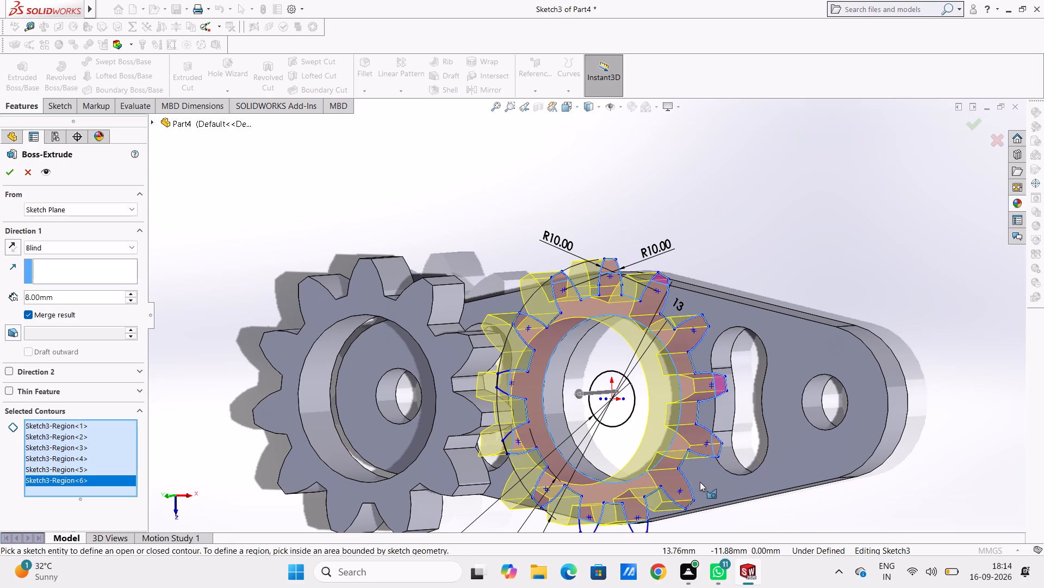
{"action": "middle_click_drag", "start_coordinate": [702, 481], "coordinate": [747, 469]}
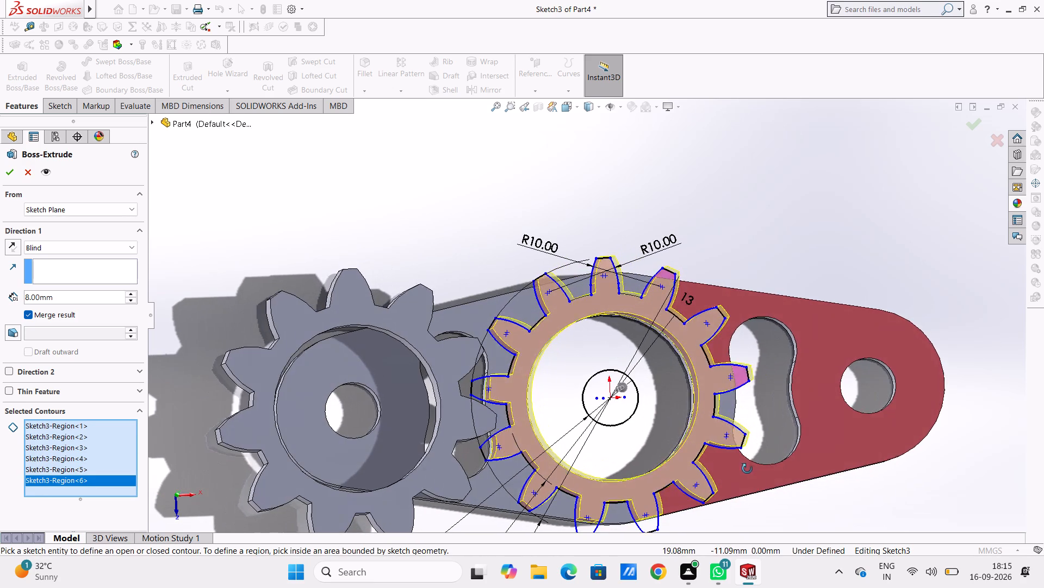
{"action": "scroll", "coordinate": [682, 498], "scroll_direction": "down", "scroll_amount": 4}
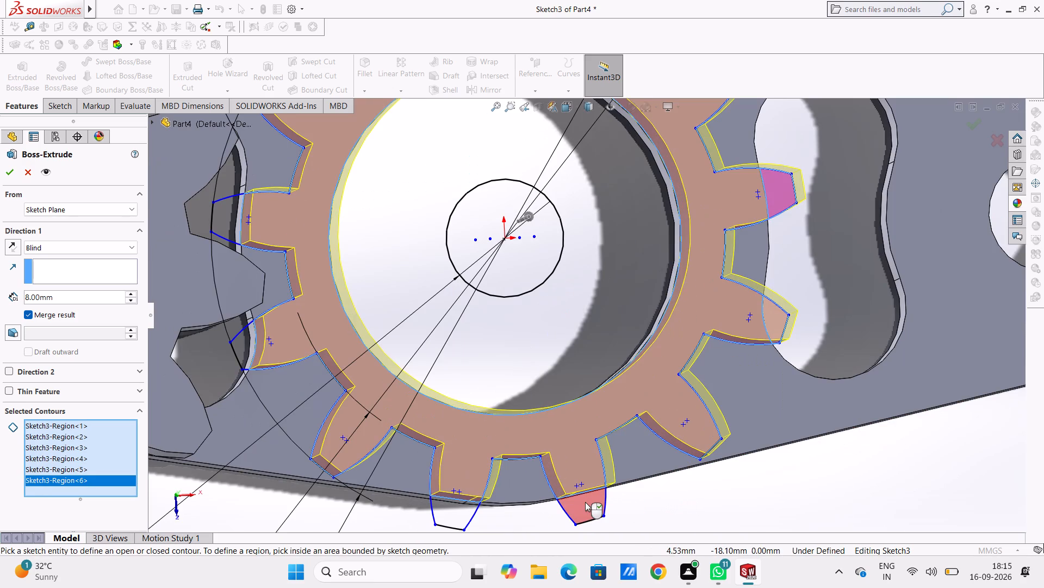
{"action": "left_click", "coordinate": [585, 502]}
{"action": "left_click", "coordinate": [446, 511]}
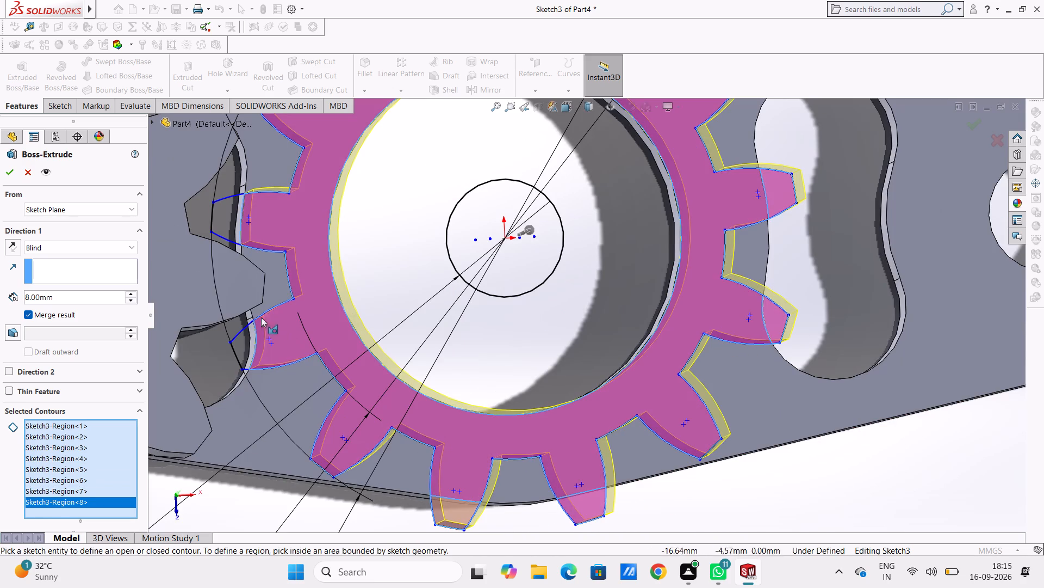
{"action": "left_click", "coordinate": [246, 344]}
{"action": "left_click", "coordinate": [235, 223]}
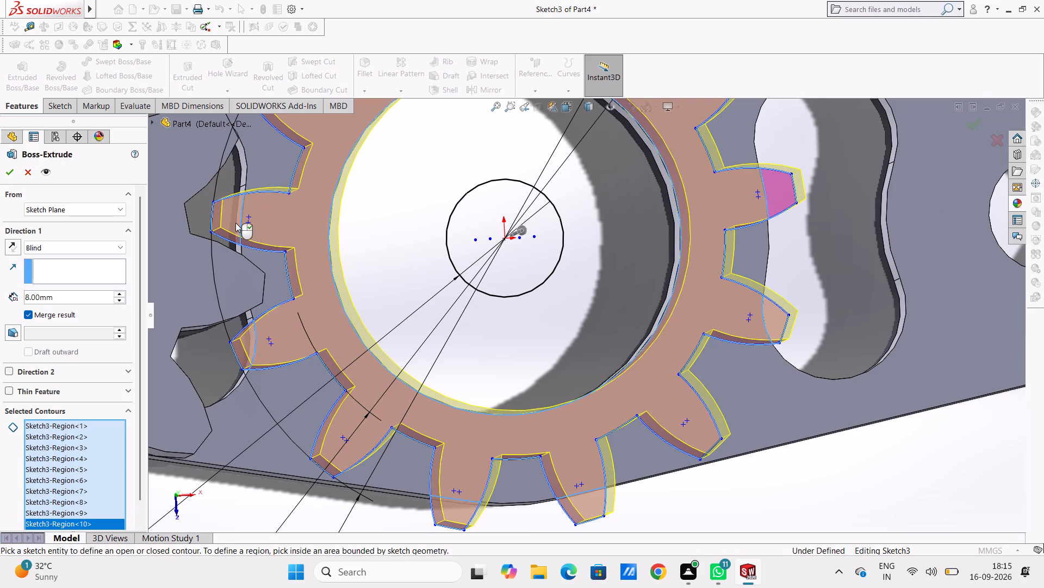
Add the area around the 8 mm circle to the contours and extrude the middle gear 8 mm blind, leaving its centre open.
{"action": "scroll", "coordinate": [235, 223], "scroll_direction": "up", "scroll_amount": 3}
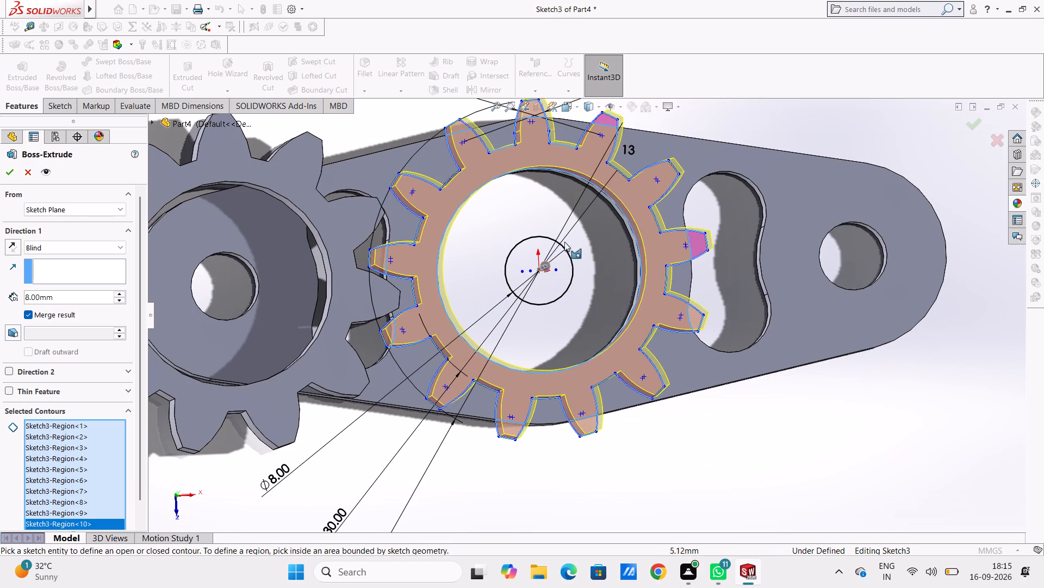
{"action": "left_click", "coordinate": [548, 273]}
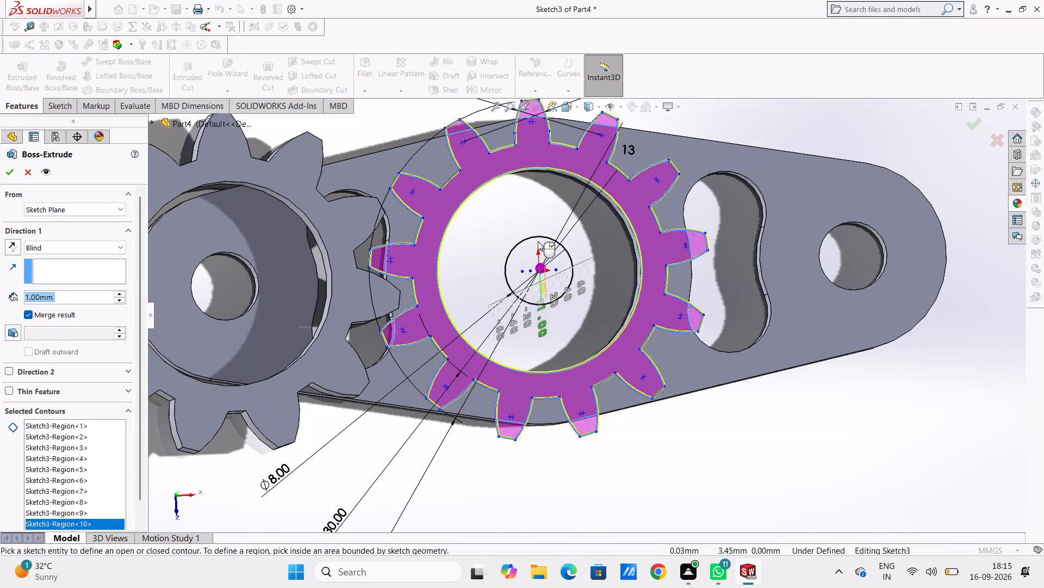
{"action": "key", "text": "8"}
{"action": "key", "text": "Return"}
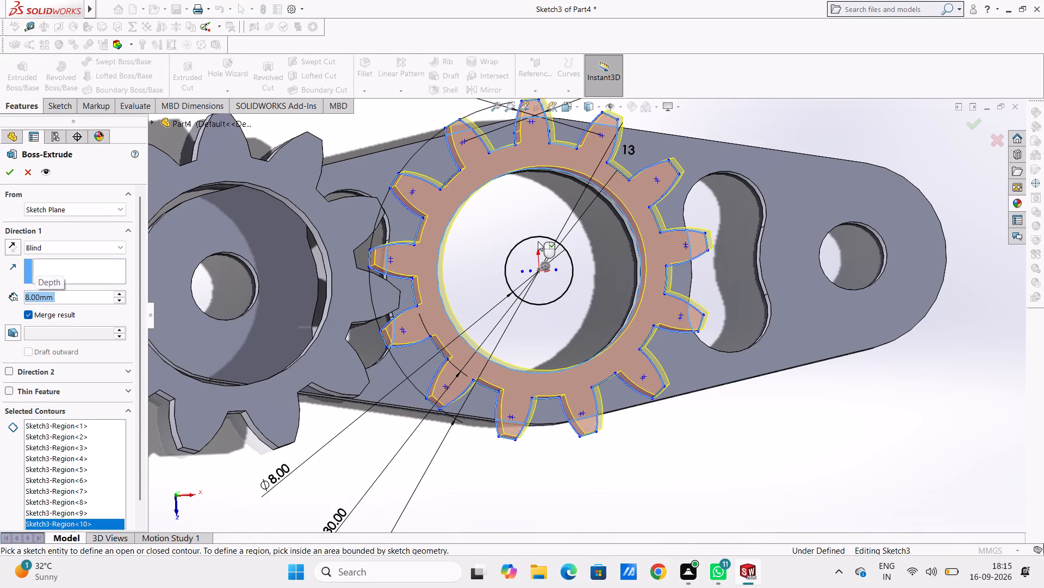
{"action": "left_click", "coordinate": [549, 214]}
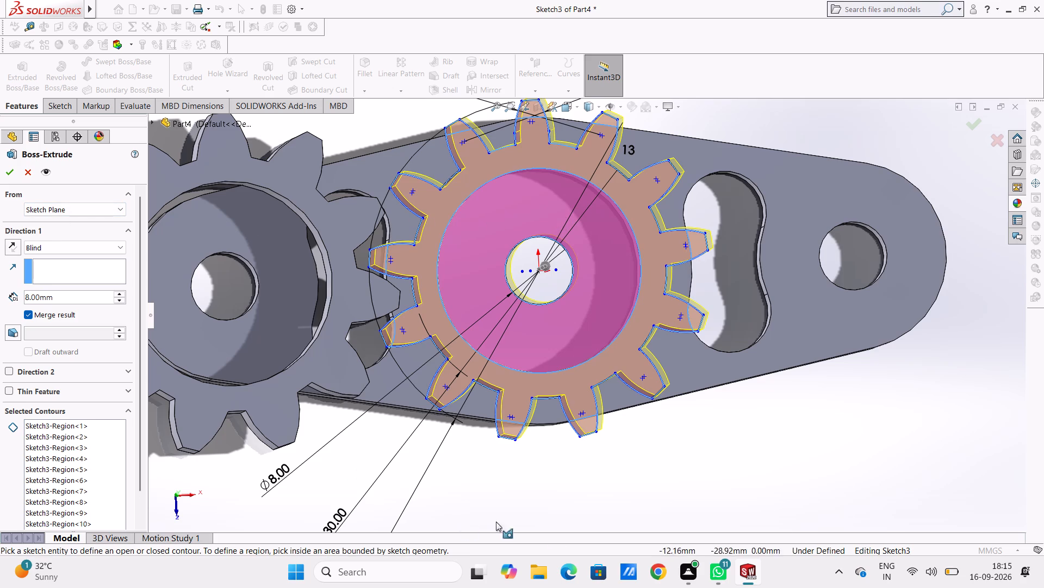
{"action": "middle_click_drag", "start_coordinate": [785, 452], "coordinate": [716, 452]}
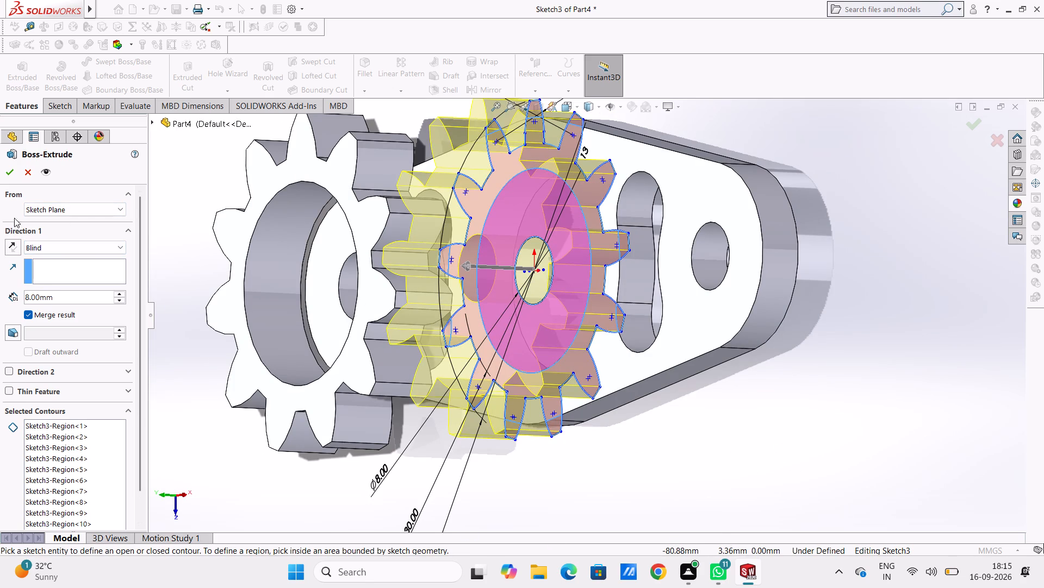
{"action": "left_click", "coordinate": [10, 169]}
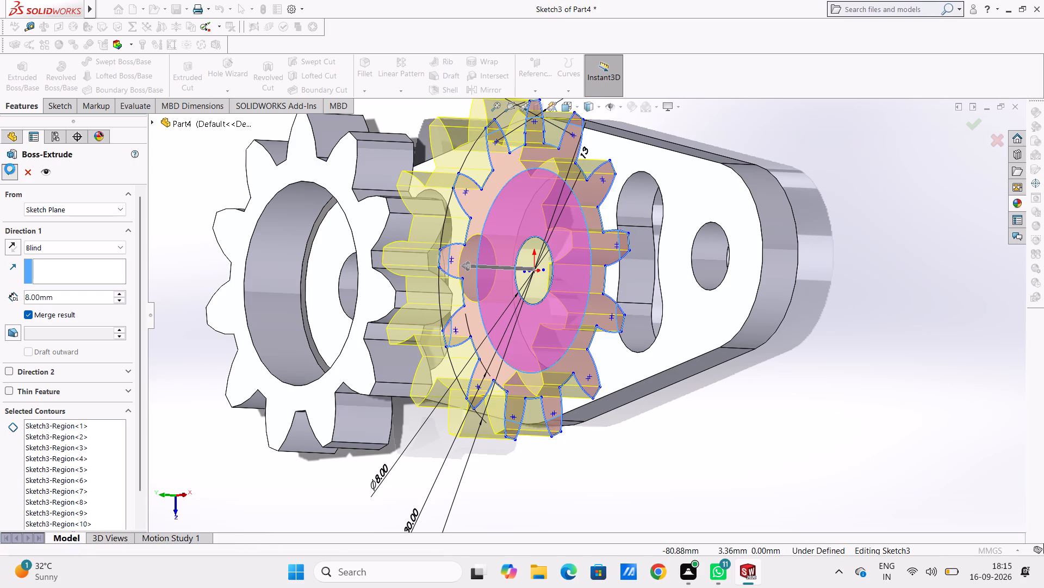
{"action": "left_click", "coordinate": [196, 219]}
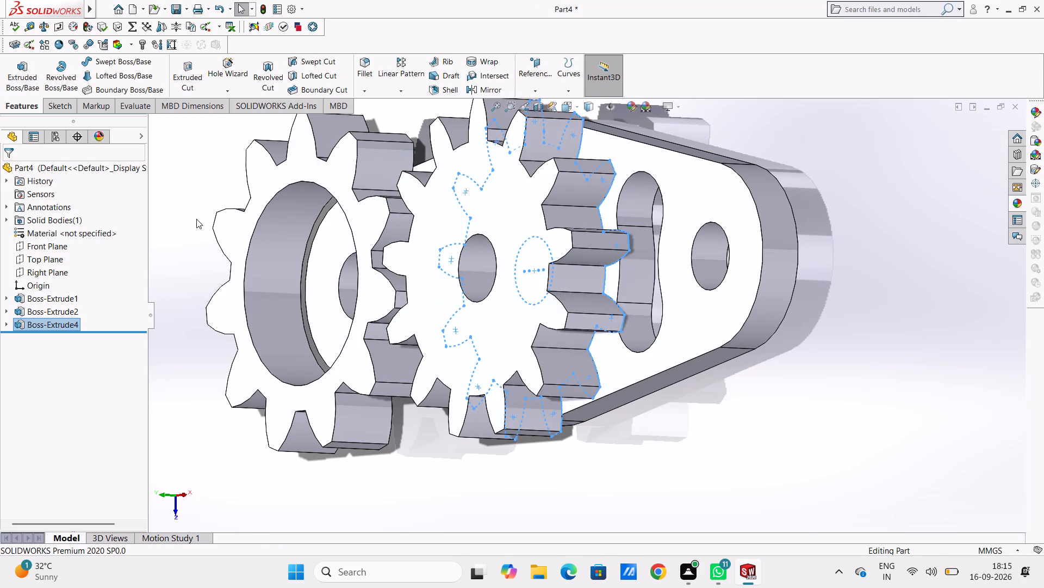
Sketch a circle of radius 20 mm on the plate's top face, centred at the right end's hole.
{"action": "key", "text": "ctrl+5"}
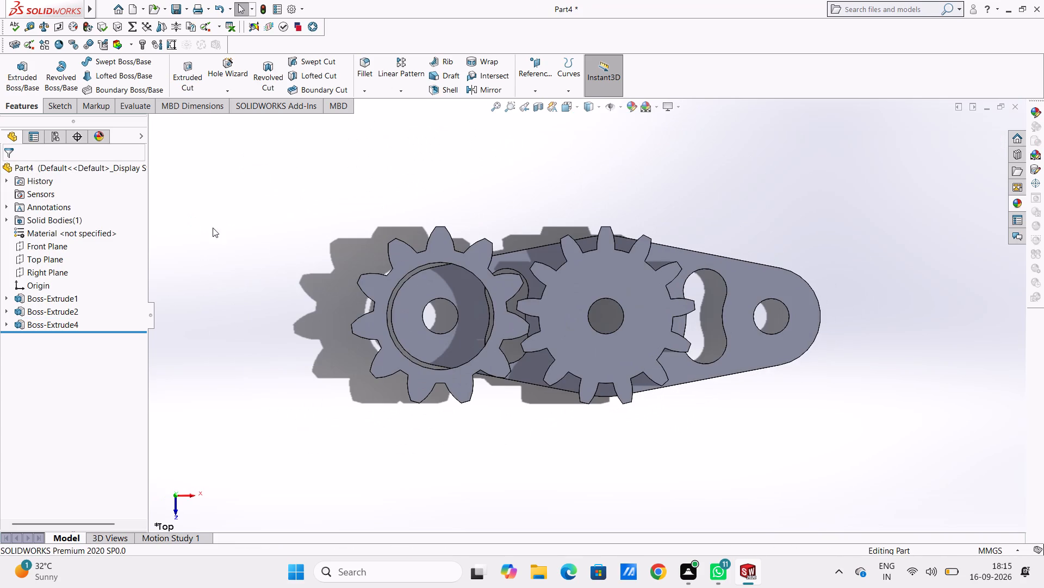
{"action": "scroll", "coordinate": [845, 344], "scroll_direction": "down", "scroll_amount": 1}
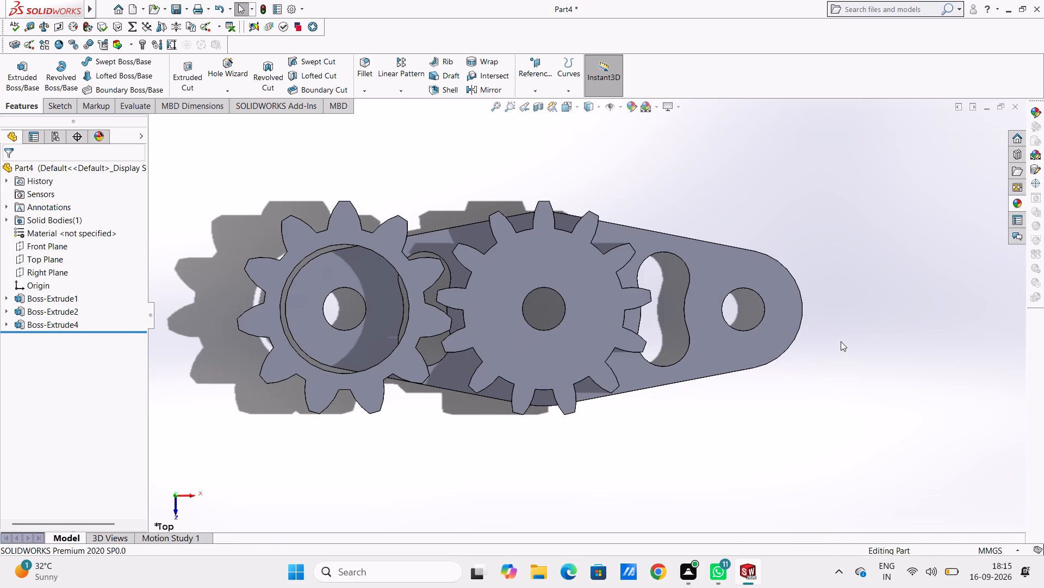
{"action": "left_click", "coordinate": [761, 274]}
{"action": "left_click", "coordinate": [805, 241]}
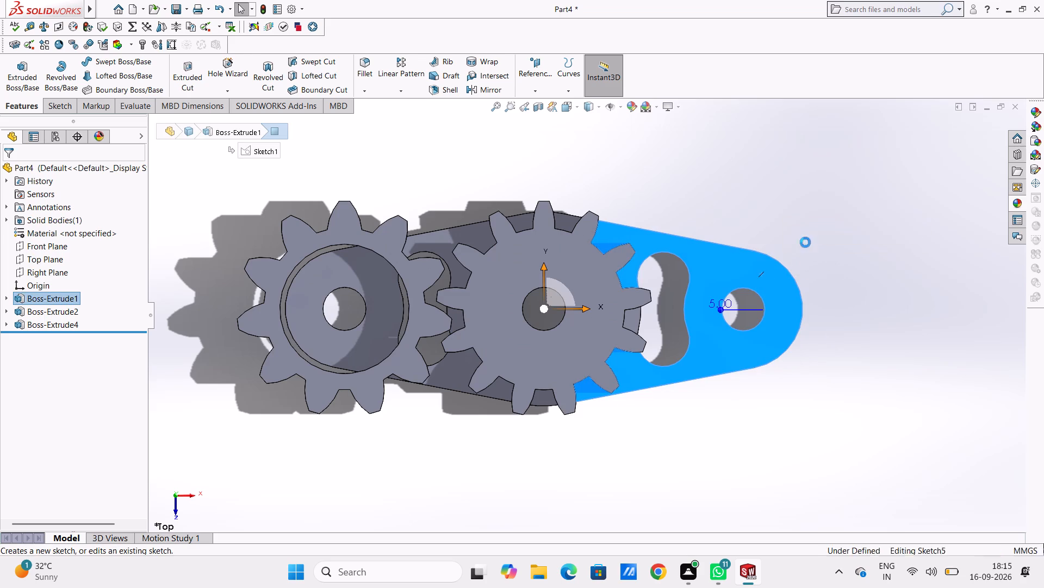
{"action": "left_click", "coordinate": [739, 204]}
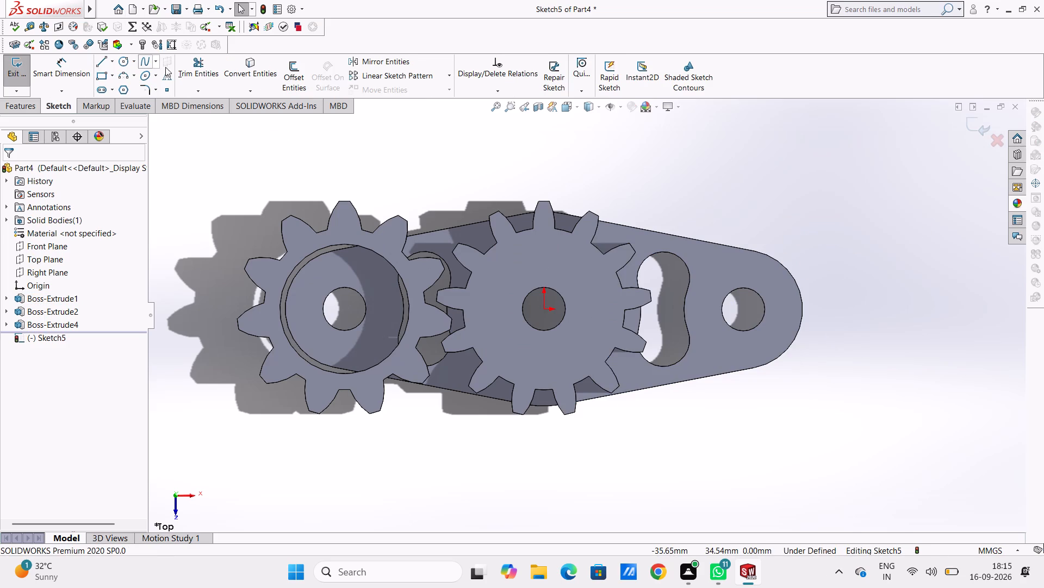
{"action": "left_click", "coordinate": [127, 61]}
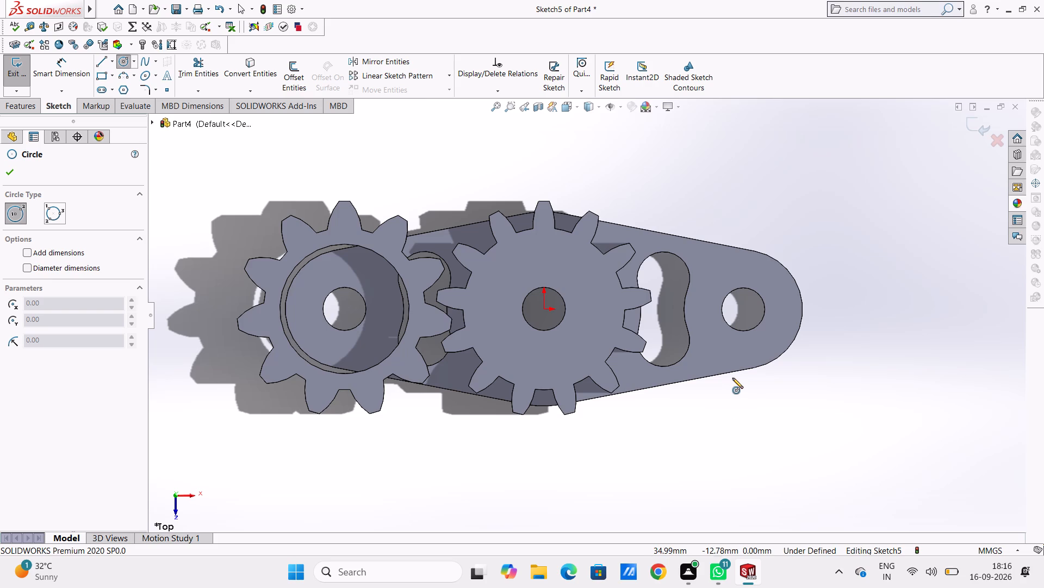
{"action": "left_click", "coordinate": [743, 310]}
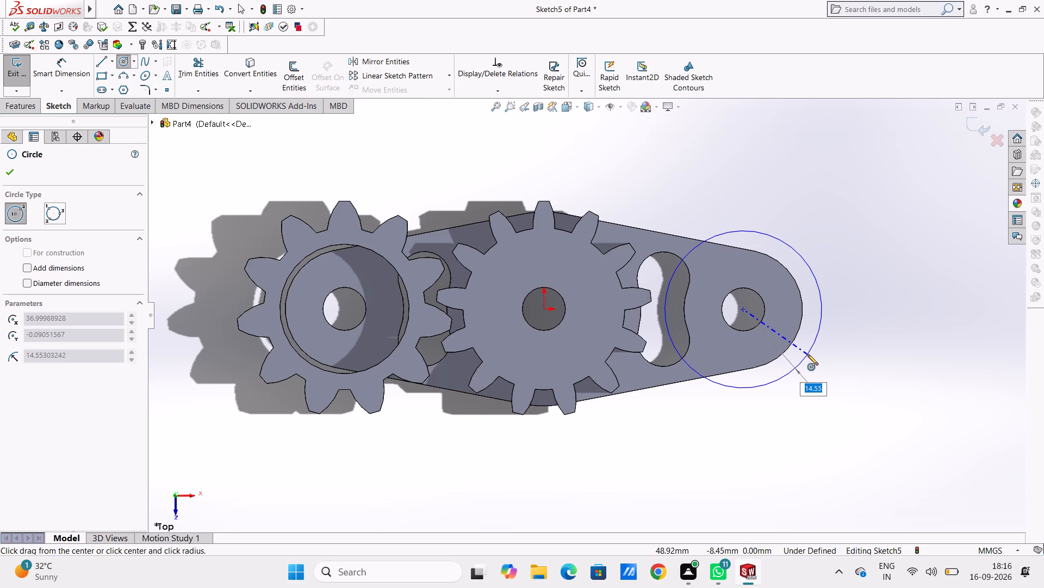
{"action": "type", "text": "20"}
{"action": "key", "text": "Return"}
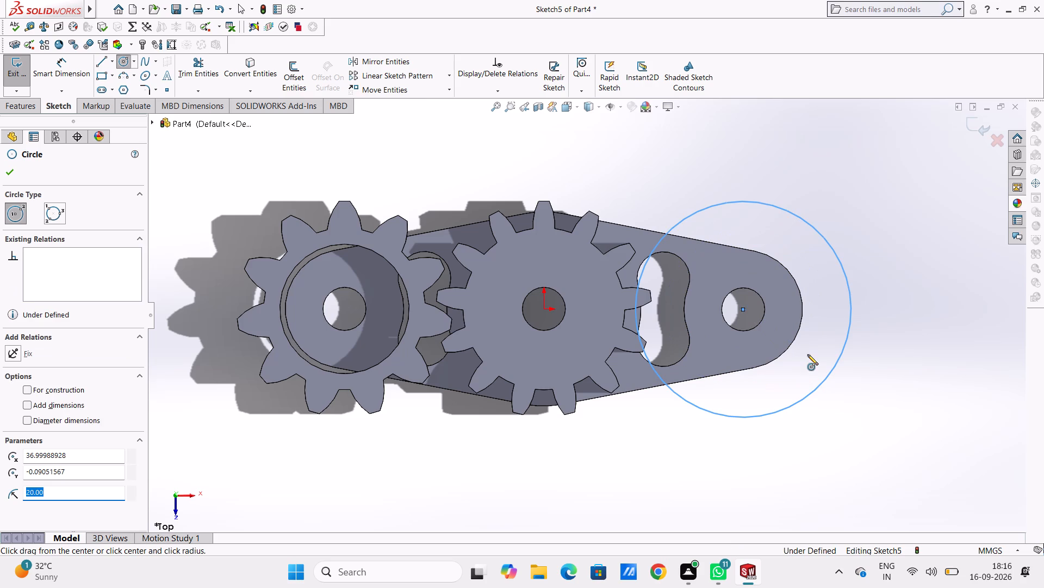
Sketch two more circles of radius 15 mm and 12 mm, concentric with the radius 20 mm circle at the right end's hole.
{"action": "left_click", "coordinate": [743, 308]}
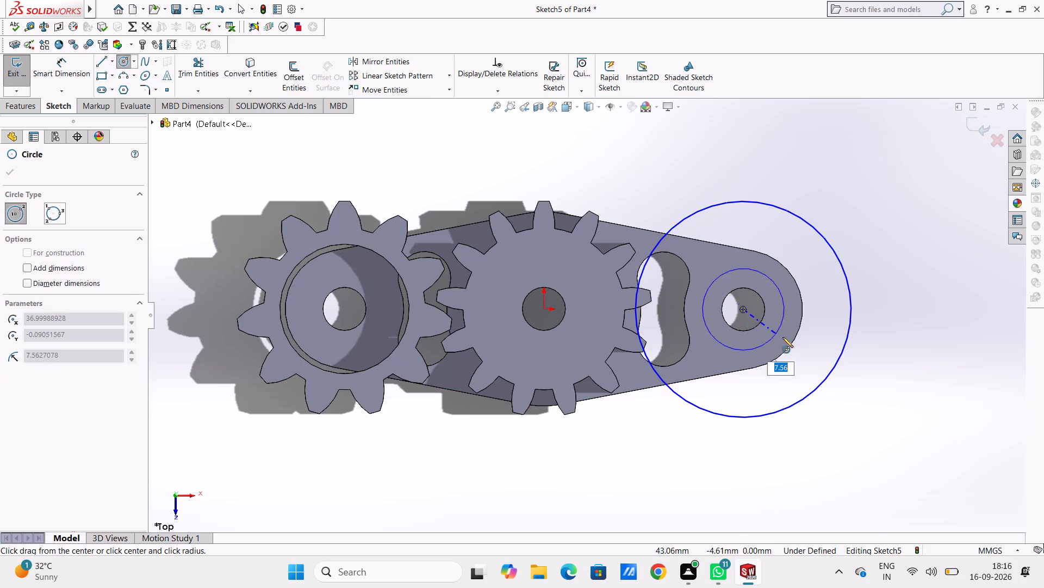
{"action": "type", "text": "15"}
{"action": "key", "text": "Return"}
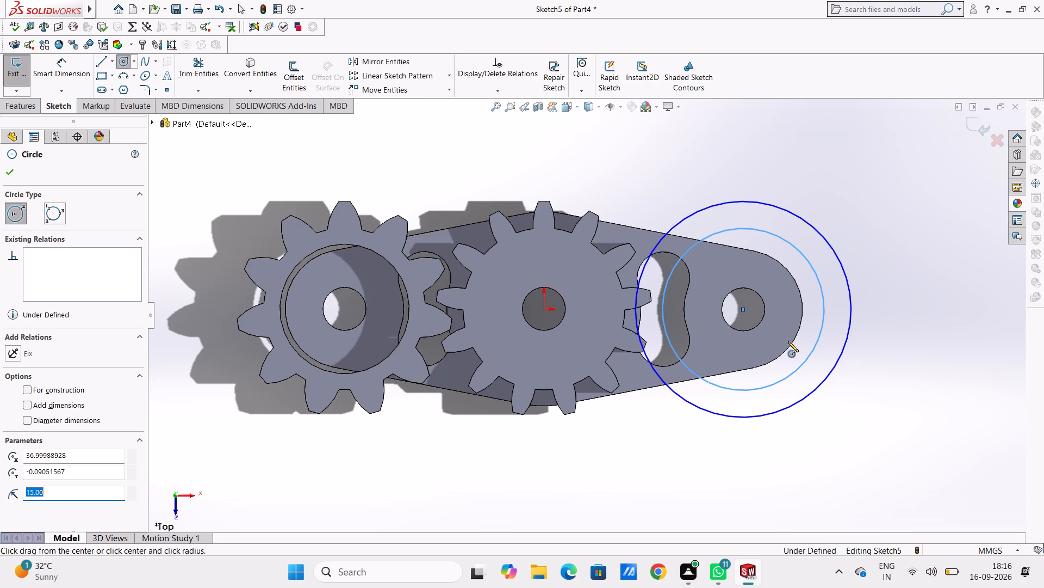
{"action": "left_click", "coordinate": [743, 310]}
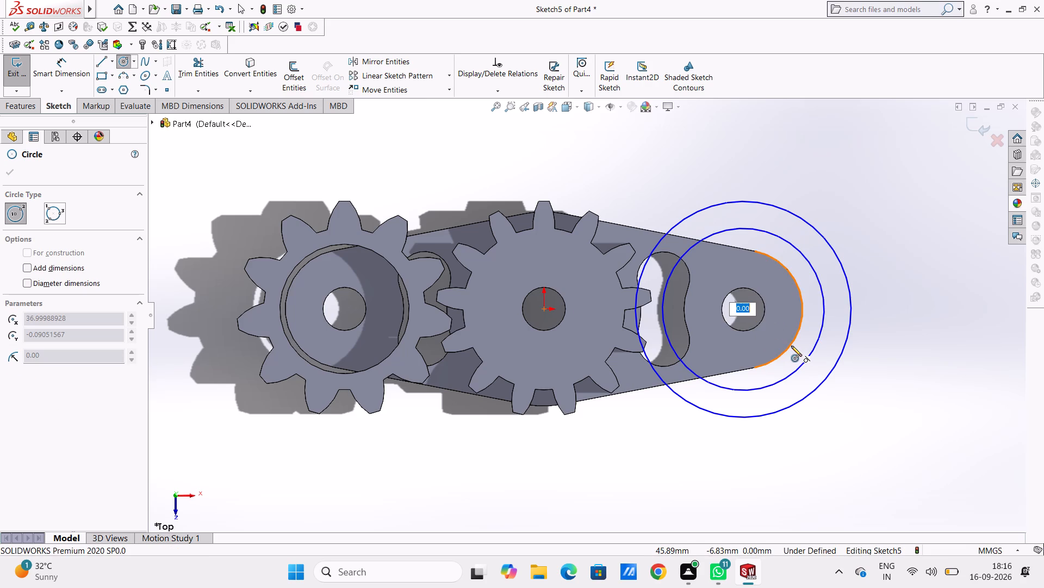
{"action": "type", "text": "12"}
{"action": "key", "text": "Return"}
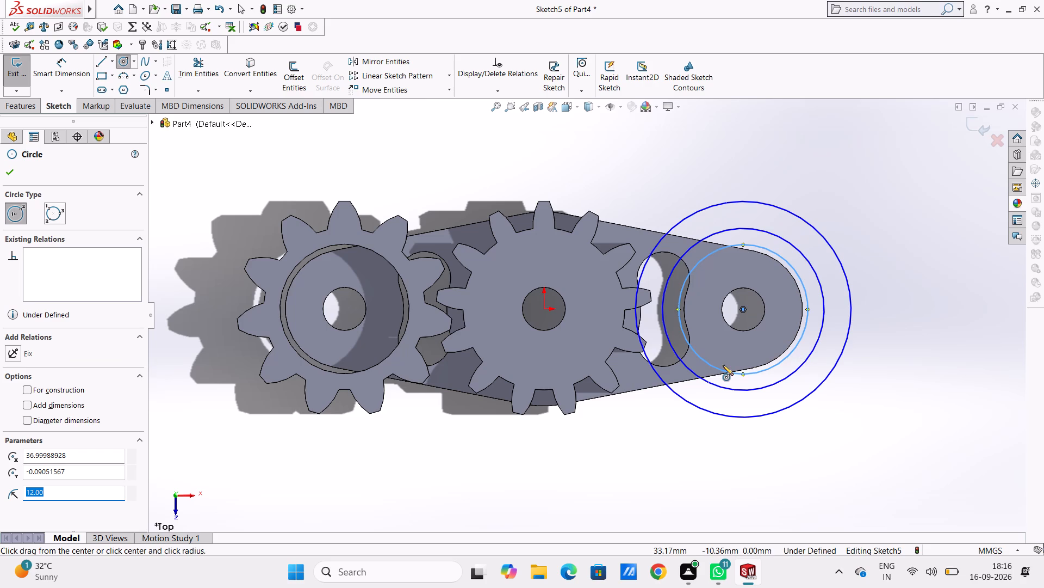
{"action": "key", "text": "Escape"}
{"action": "key", "text": "Escape"}
Dimension the three concentric circles with diameters of 40, 30 and 24 mm.
{"action": "left_click", "coordinate": [69, 70]}
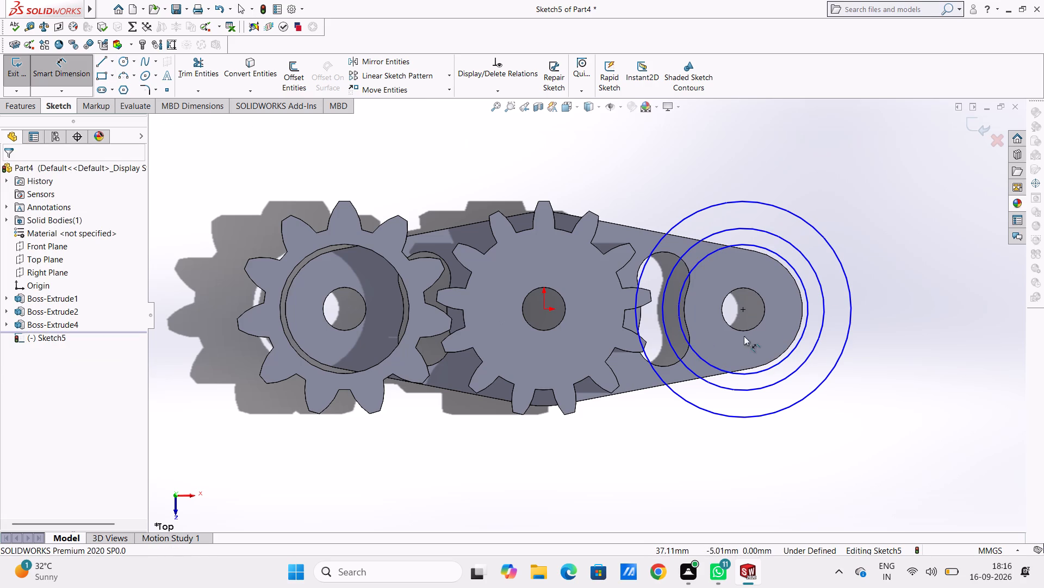
{"action": "left_click", "coordinate": [815, 229]}
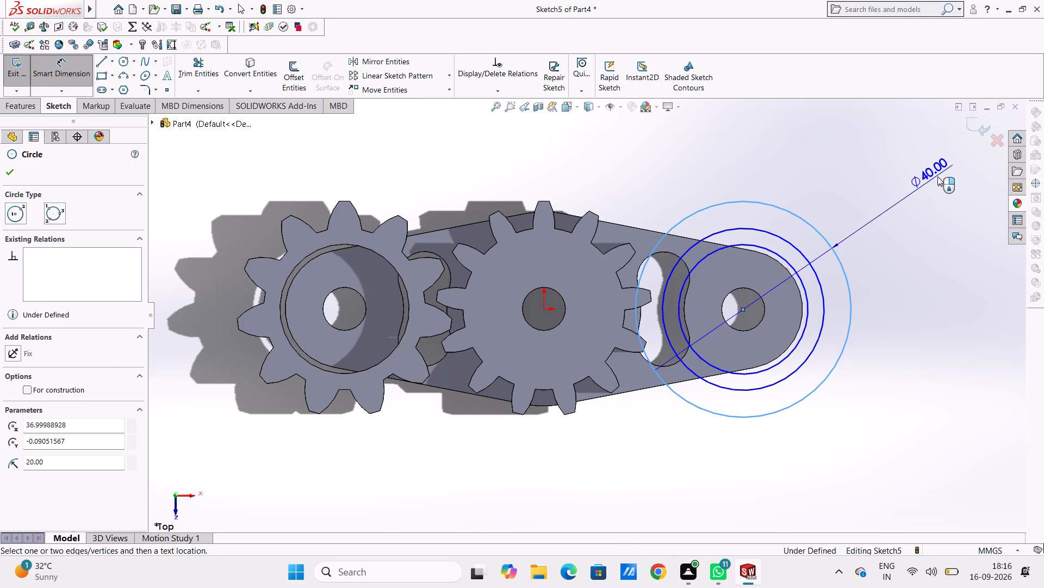
{"action": "left_click", "coordinate": [941, 175]}
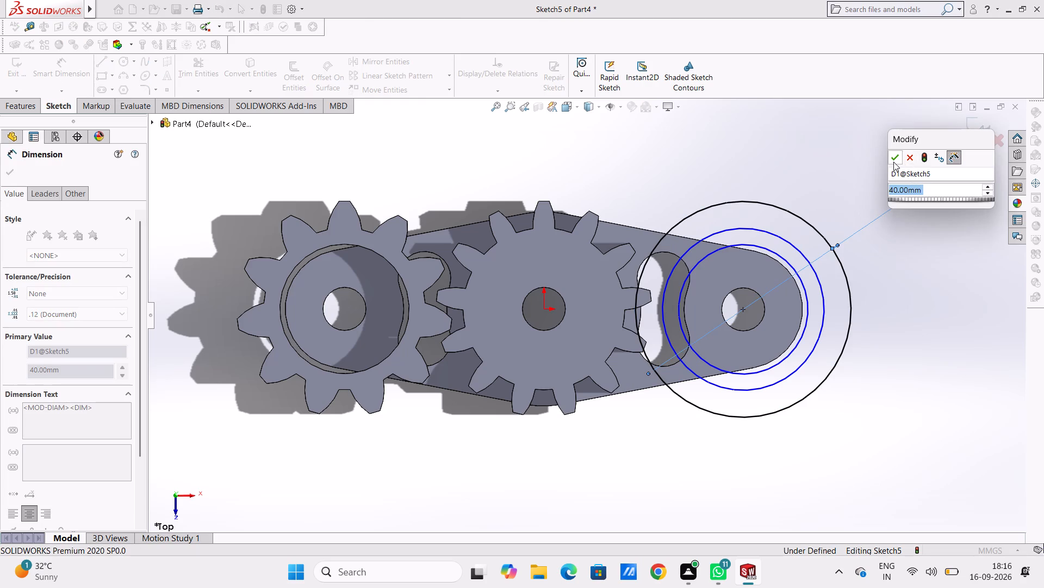
{"action": "left_click", "coordinate": [893, 161]}
{"action": "left_click", "coordinate": [896, 249]}
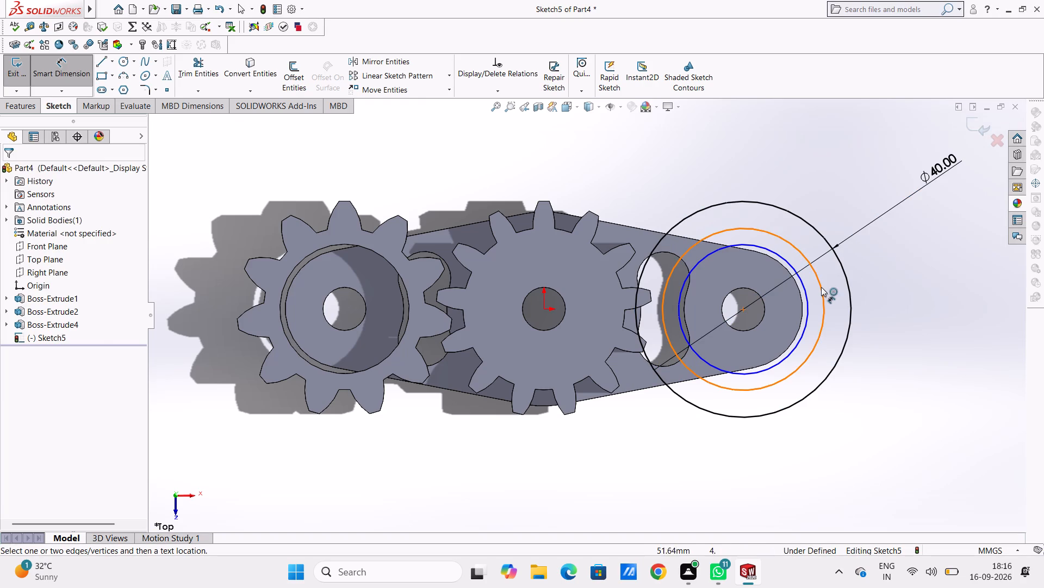
{"action": "left_click", "coordinate": [821, 288]}
{"action": "left_click", "coordinate": [968, 430]}
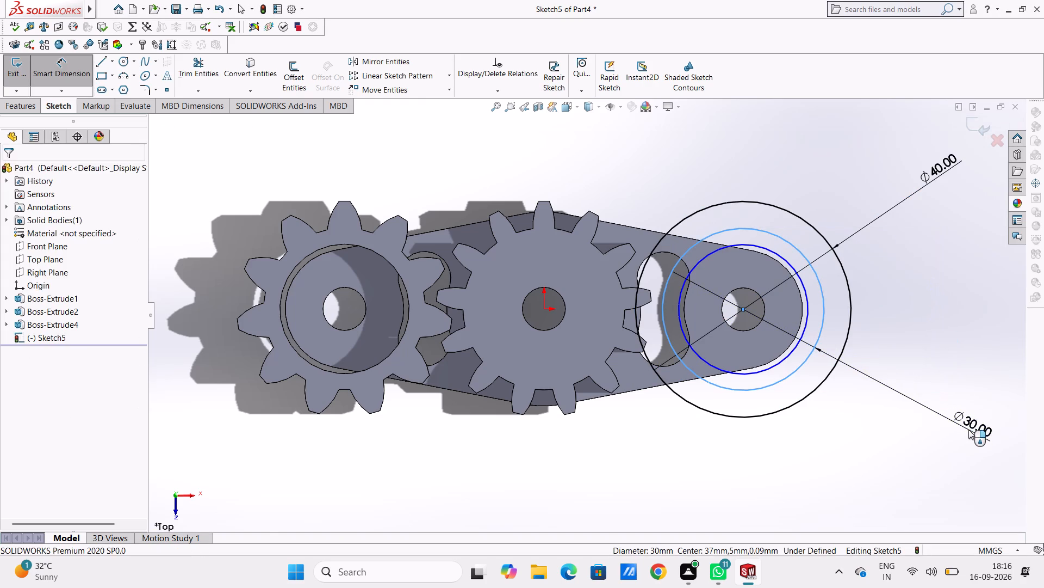
{"action": "left_click", "coordinate": [924, 414]}
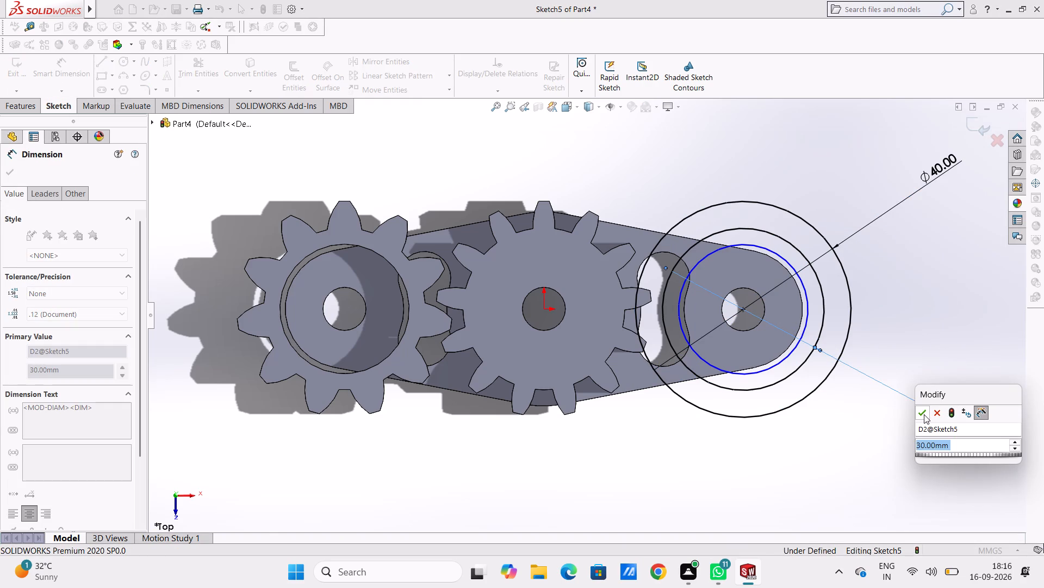
{"action": "left_click", "coordinate": [989, 373]}
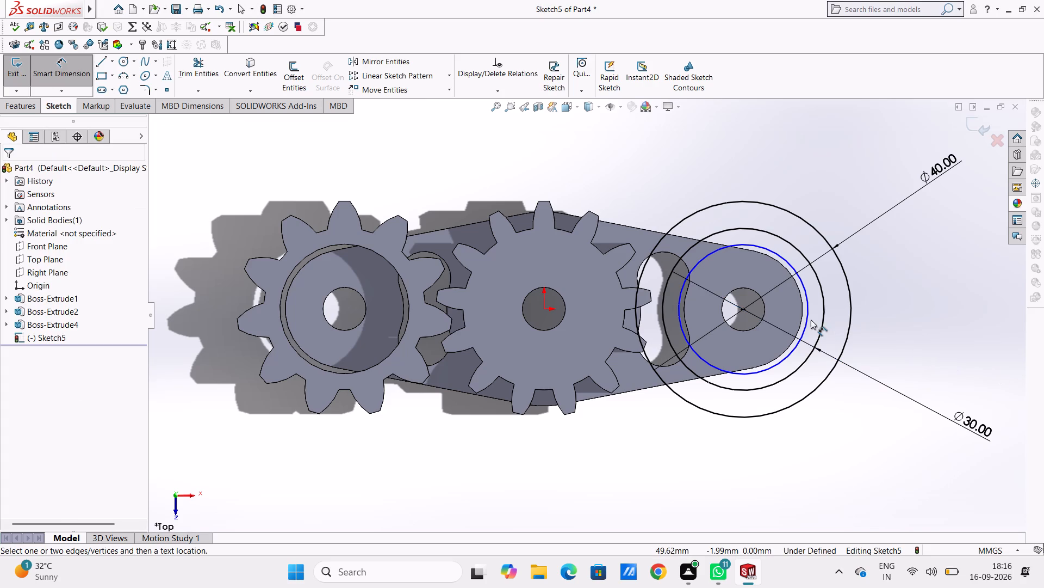
{"action": "left_click", "coordinate": [807, 325]}
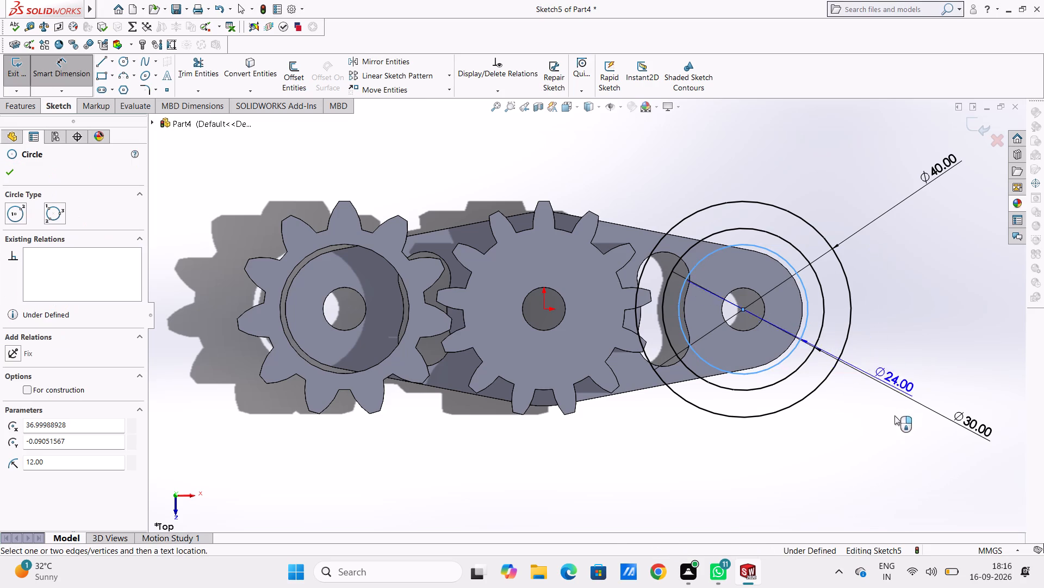
{"action": "left_click", "coordinate": [929, 467]}
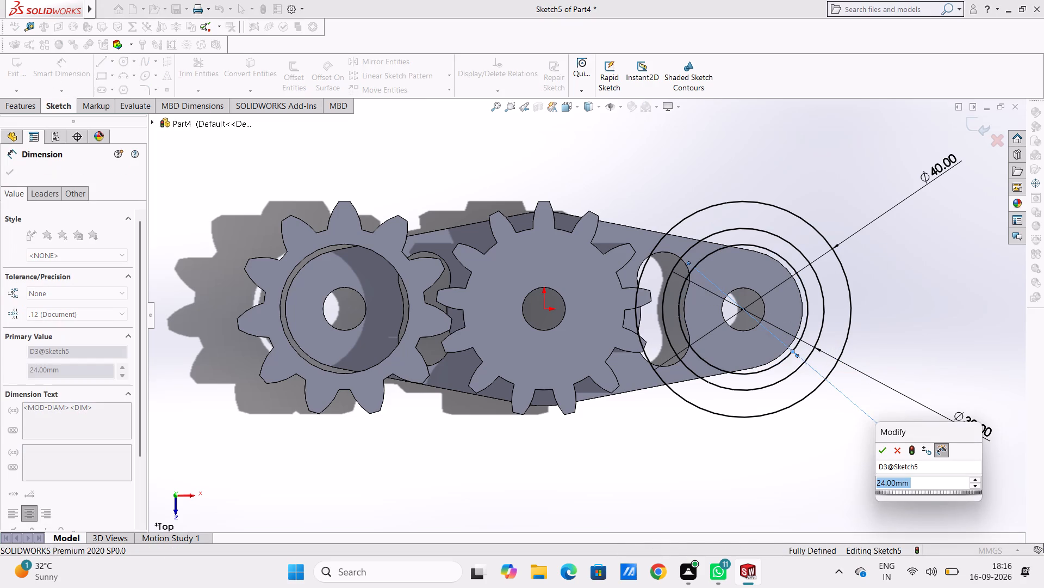
{"action": "left_click", "coordinate": [883, 450]}
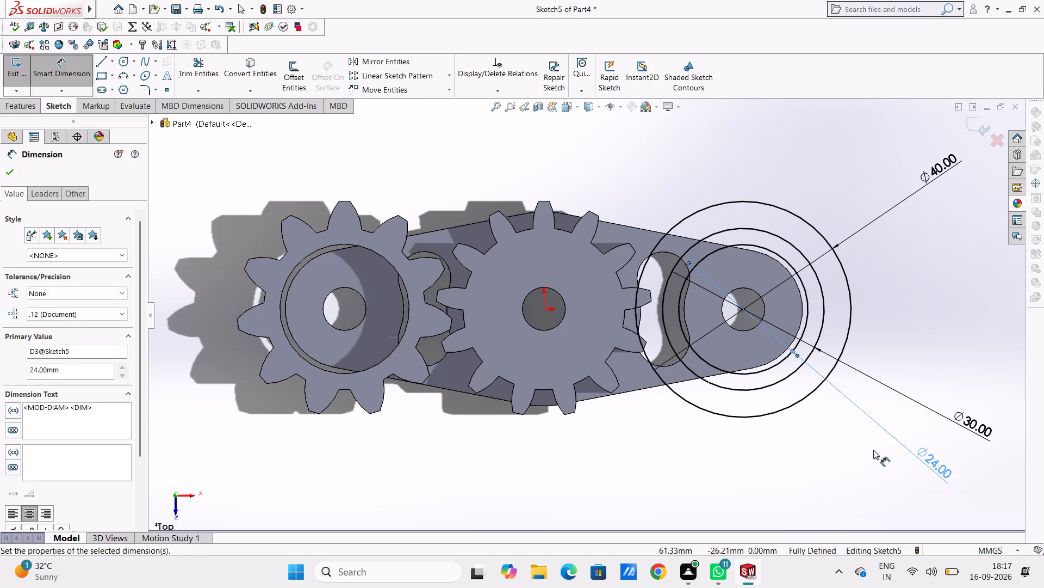
{"action": "left_click", "coordinate": [873, 450]}
{"action": "key", "text": "Escape"}
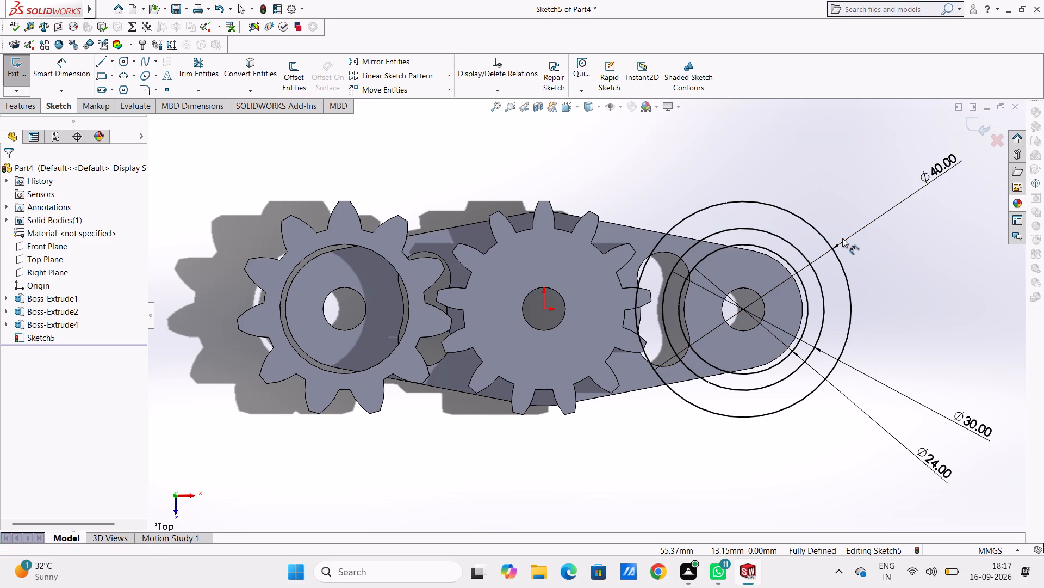
{"action": "key", "text": "Escape"}
Sketch a vertical line about 25 mm long from the circles' centre up past the outer circle.
{"action": "left_click", "coordinate": [98, 58]}
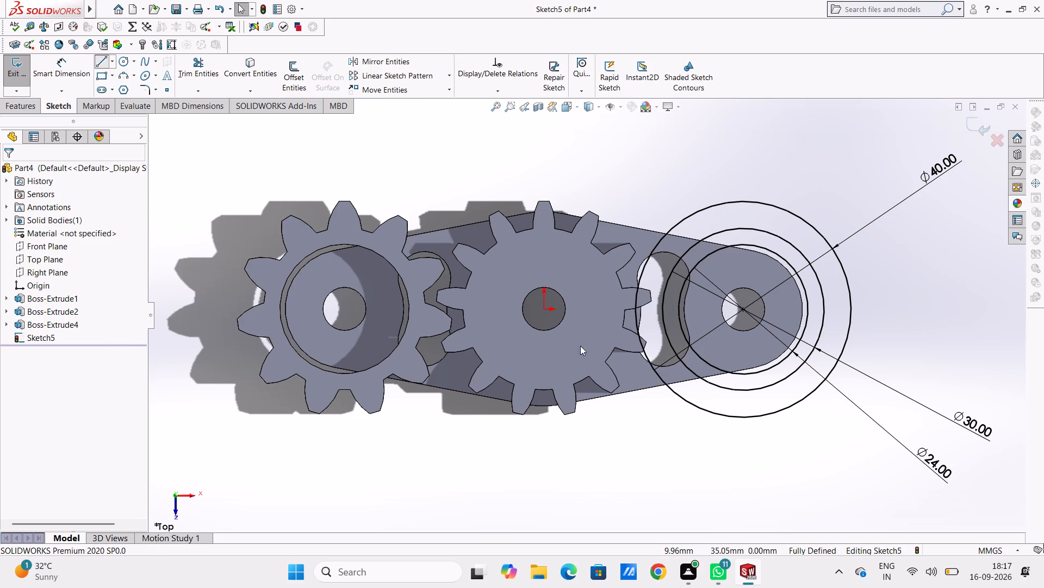
{"action": "left_click", "coordinate": [742, 310]}
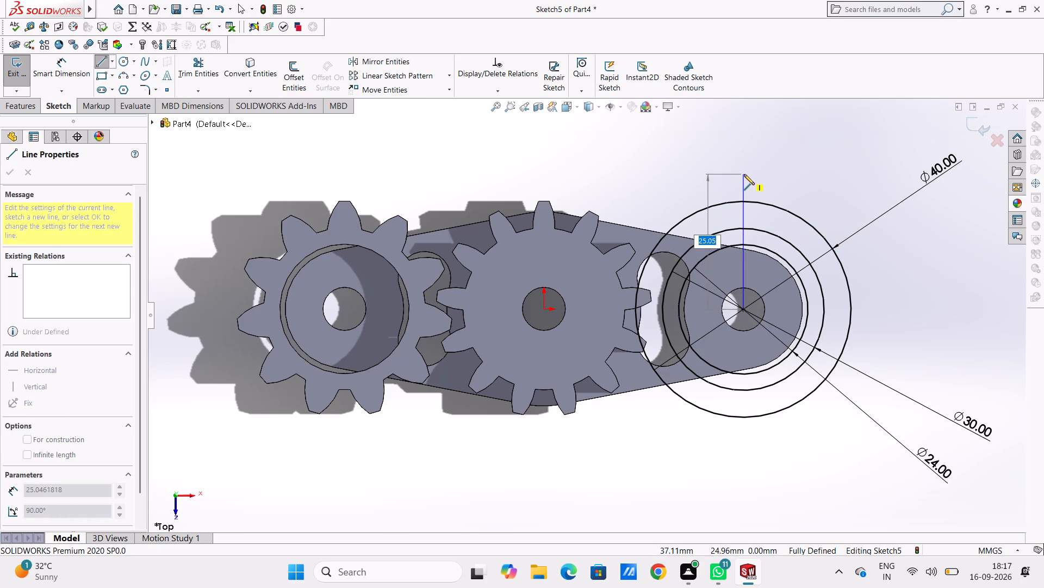
{"action": "left_click", "coordinate": [744, 174]}
{"action": "key", "text": "Escape"}
{"action": "key", "text": "Escape"}
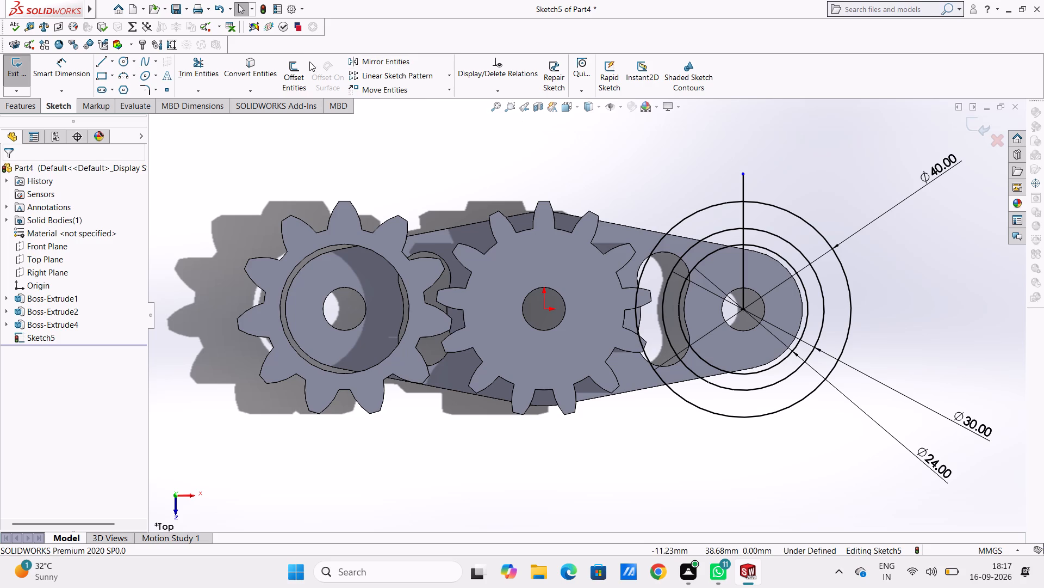
Offset the vertical line 1 mm in both directions.
{"action": "left_click", "coordinate": [290, 64]}
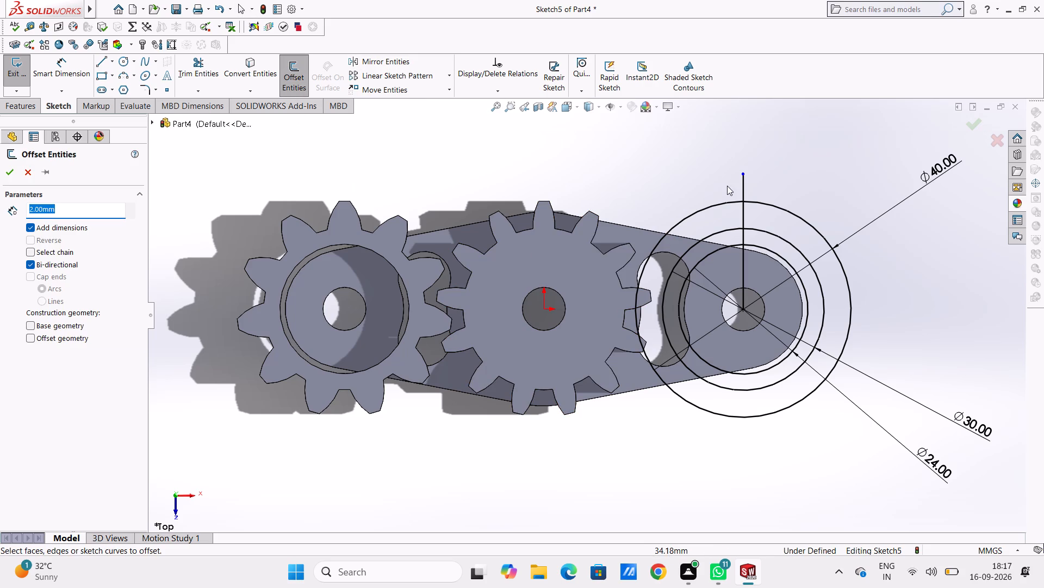
{"action": "key", "text": "1"}
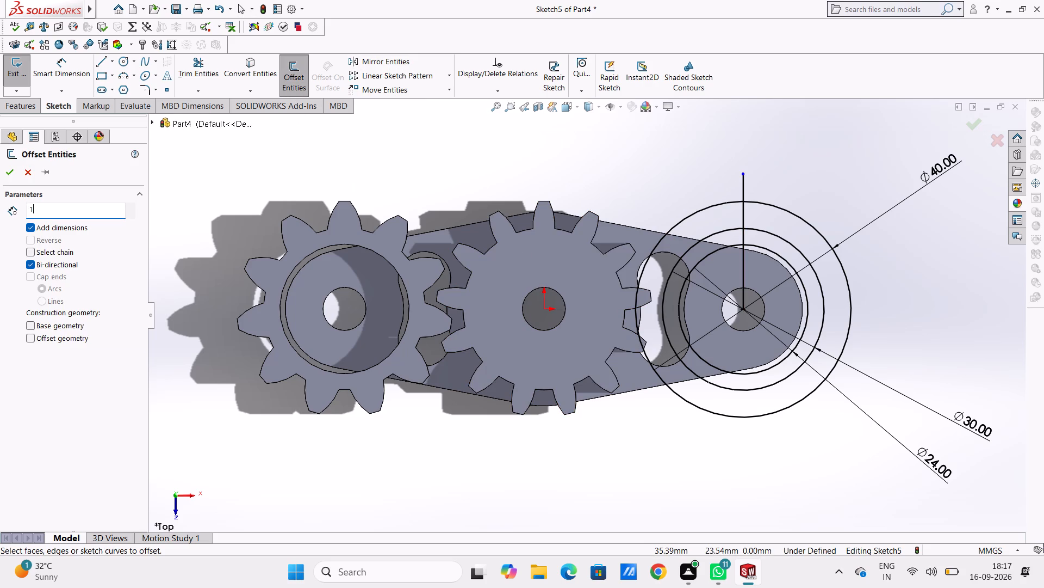
{"action": "key", "text": "Return"}
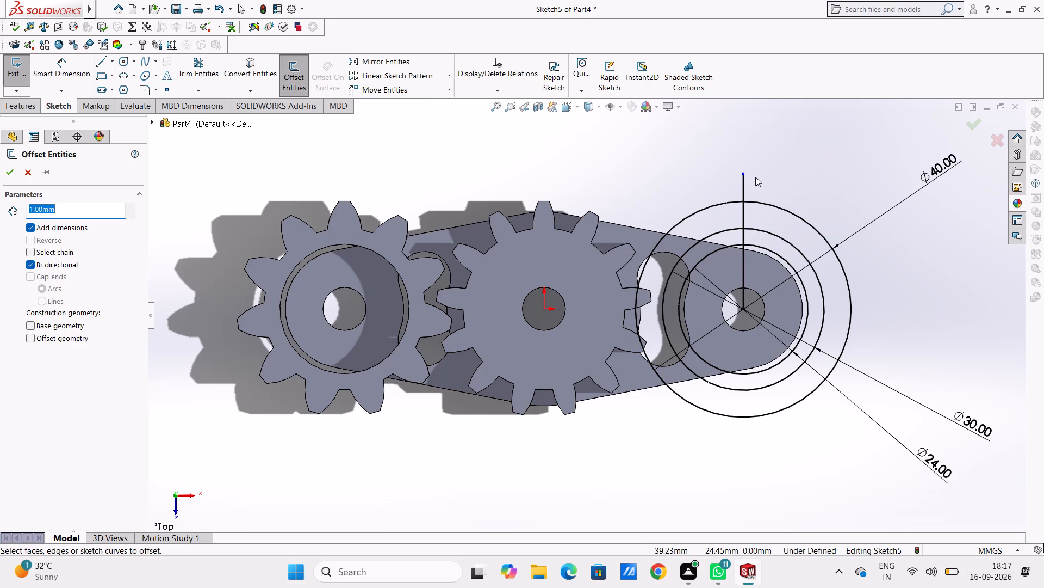
{"action": "left_click", "coordinate": [742, 185]}
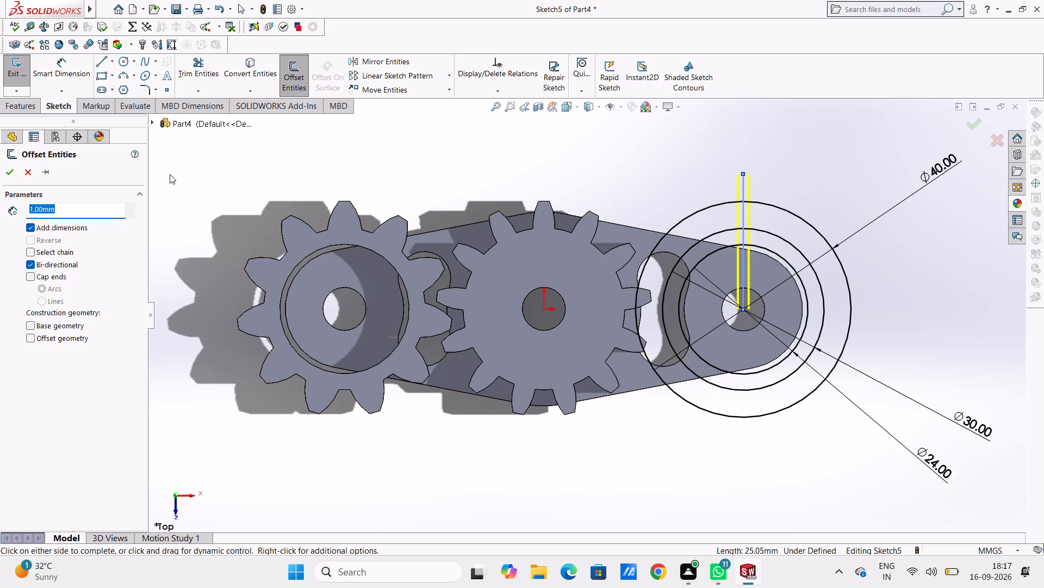
{"action": "left_click", "coordinate": [9, 170]}
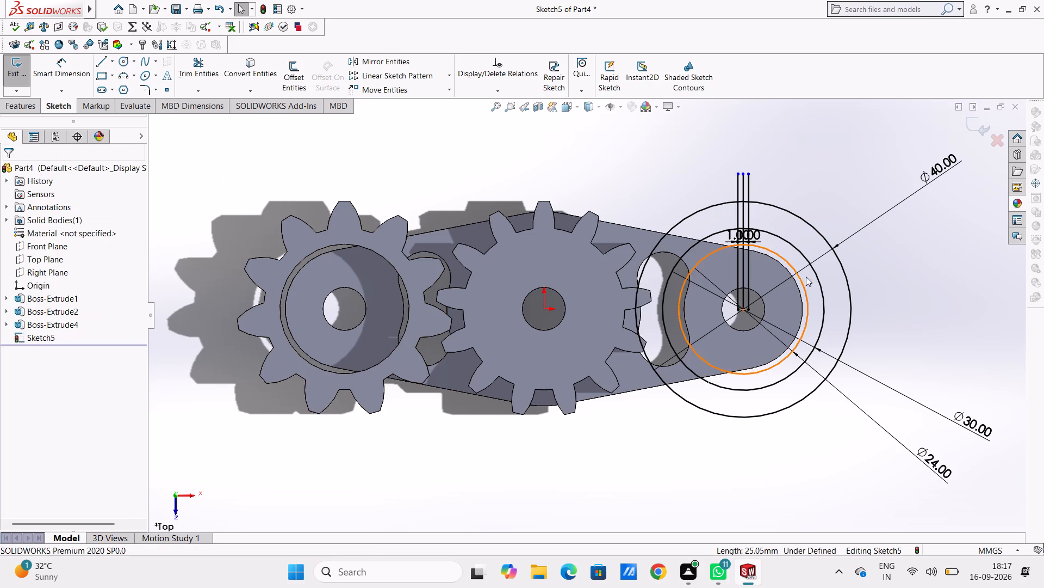
Offset the same centre vertical line 3.22 mm in both directions.
{"action": "scroll", "coordinate": [792, 224], "scroll_direction": "down", "scroll_amount": 2}
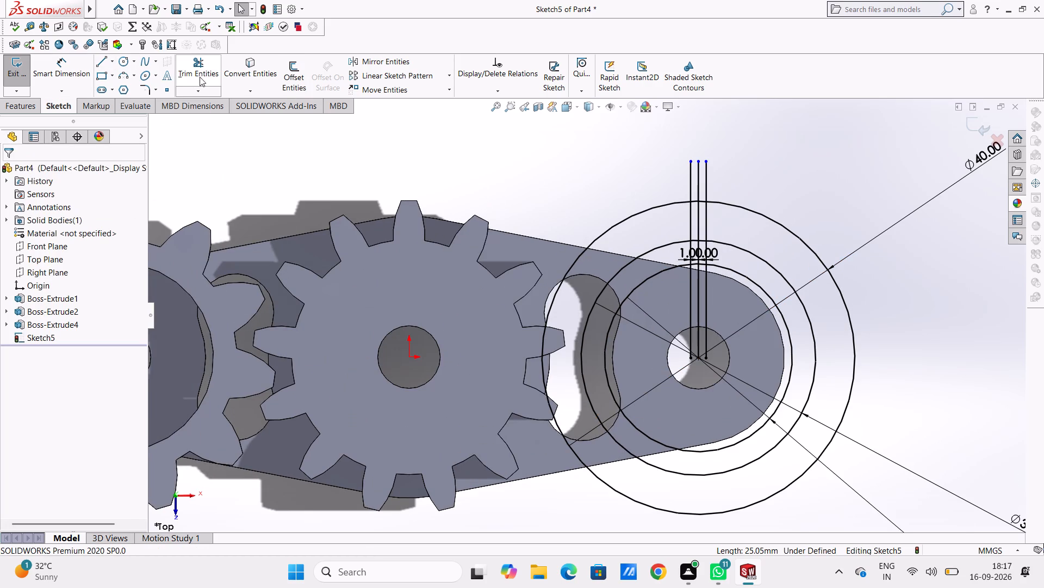
{"action": "left_click", "coordinate": [301, 73]}
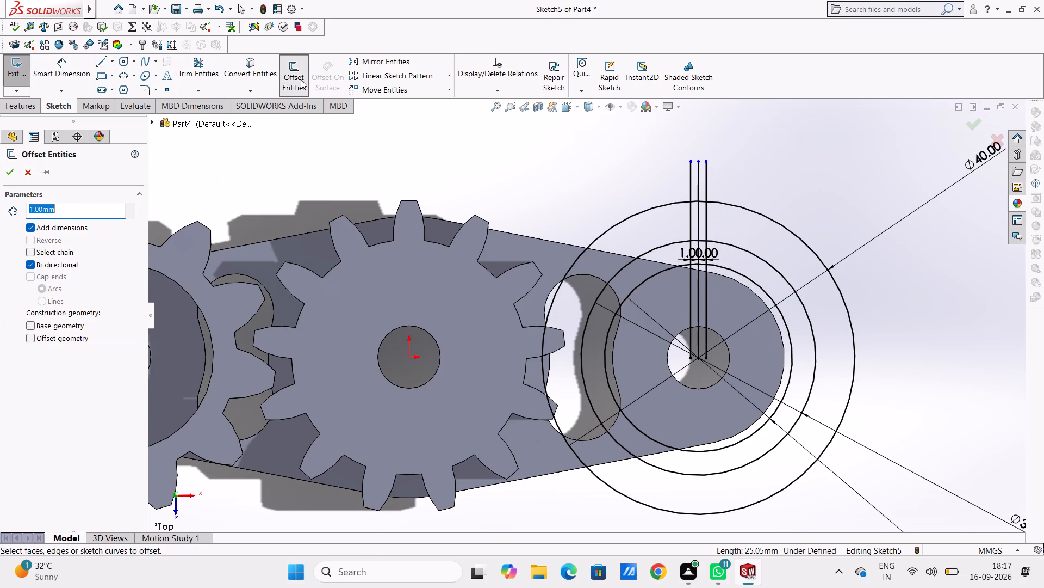
{"action": "type", "text": "3.22"}
{"action": "key", "text": "Return"}
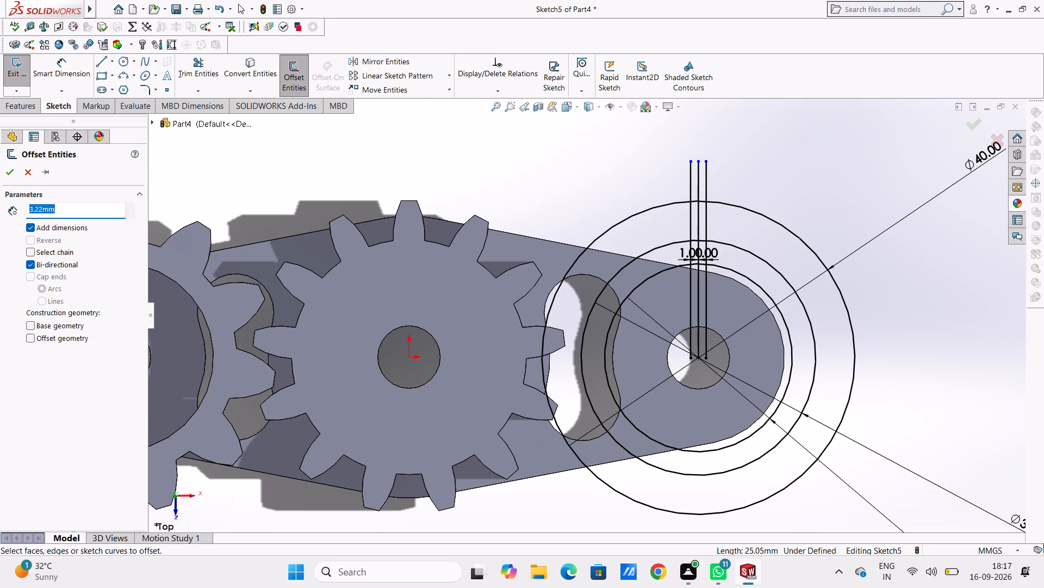
{"action": "left_click", "coordinate": [698, 185]}
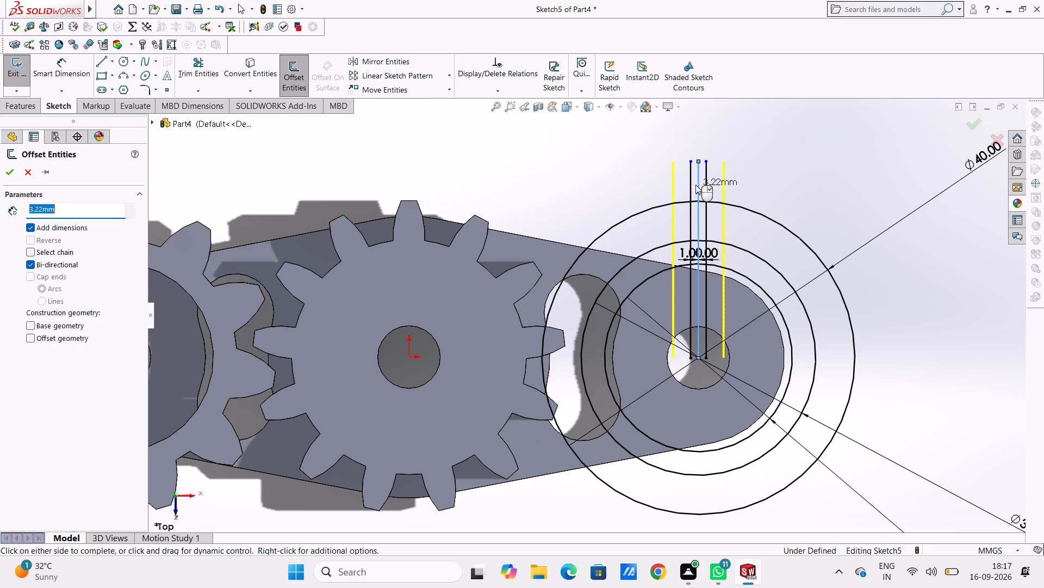
{"action": "left_click", "coordinate": [11, 171]}
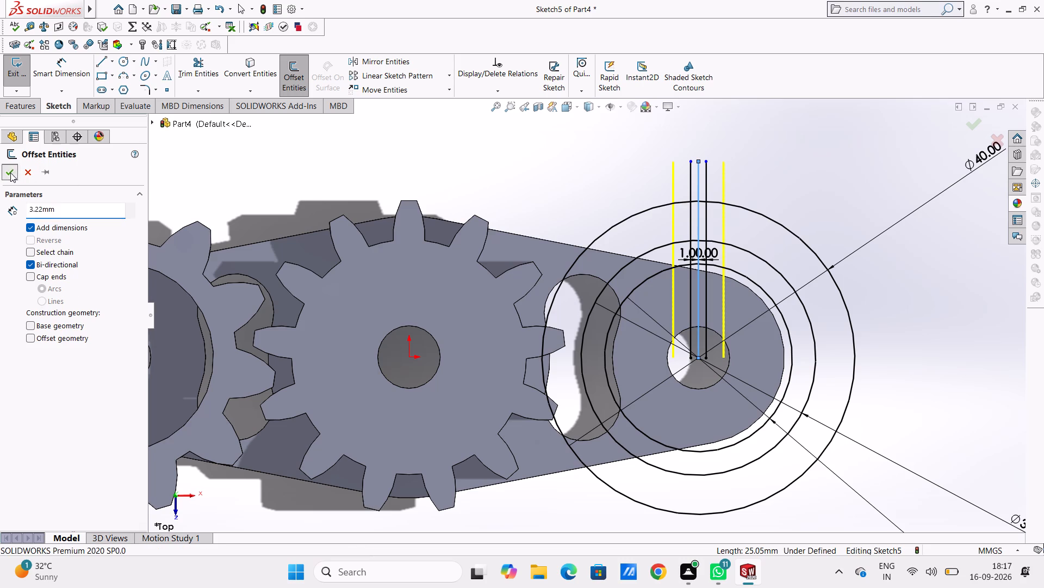
Trim the two 1 mm offset lines between the 40 mm and 30 mm circles.
{"action": "scroll", "coordinate": [754, 237], "scroll_direction": "down", "scroll_amount": 4}
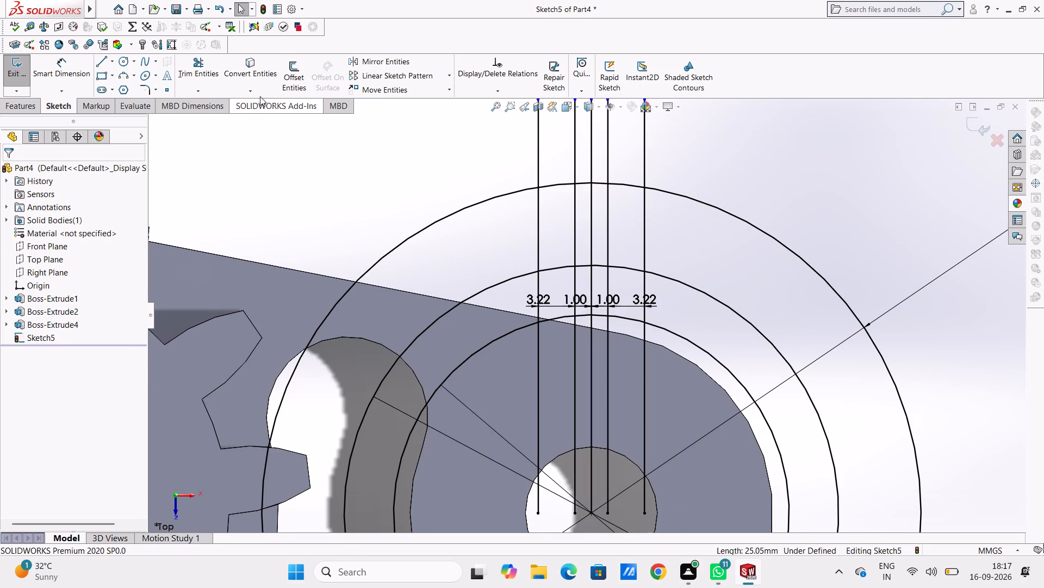
{"action": "left_click", "coordinate": [195, 65]}
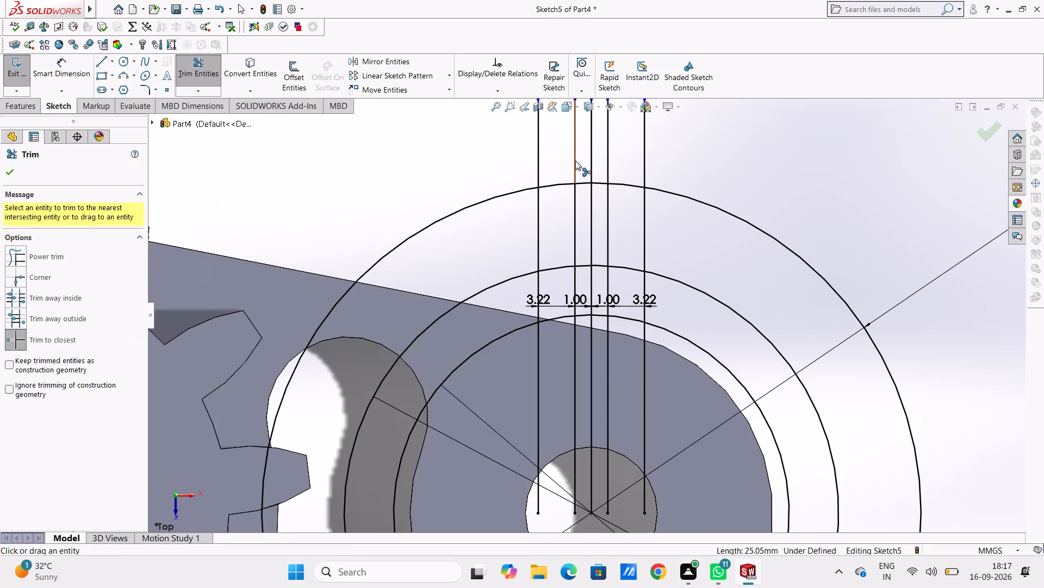
{"action": "left_click", "coordinate": [574, 198]}
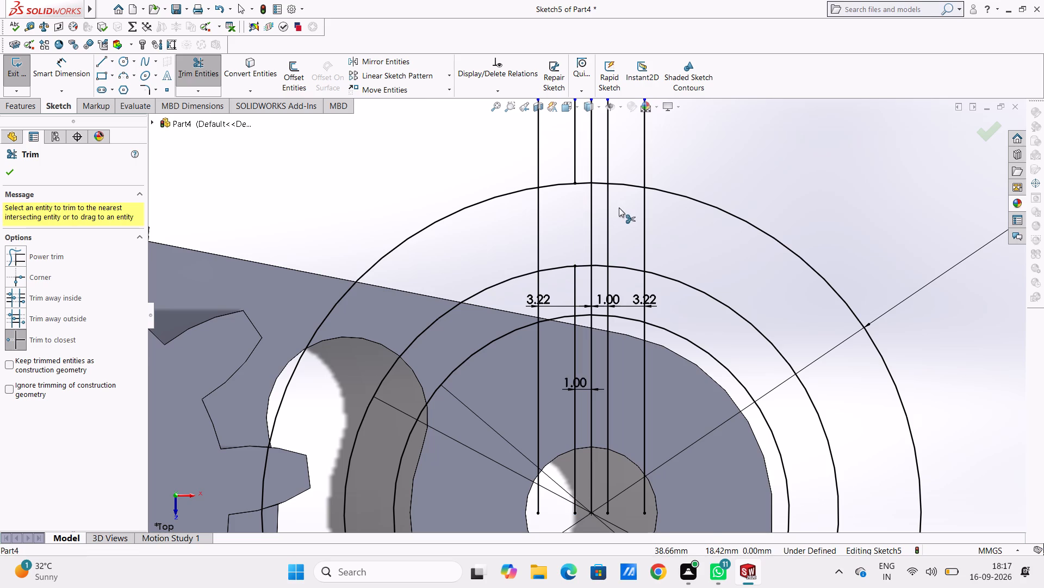
{"action": "left_click", "coordinate": [608, 213]}
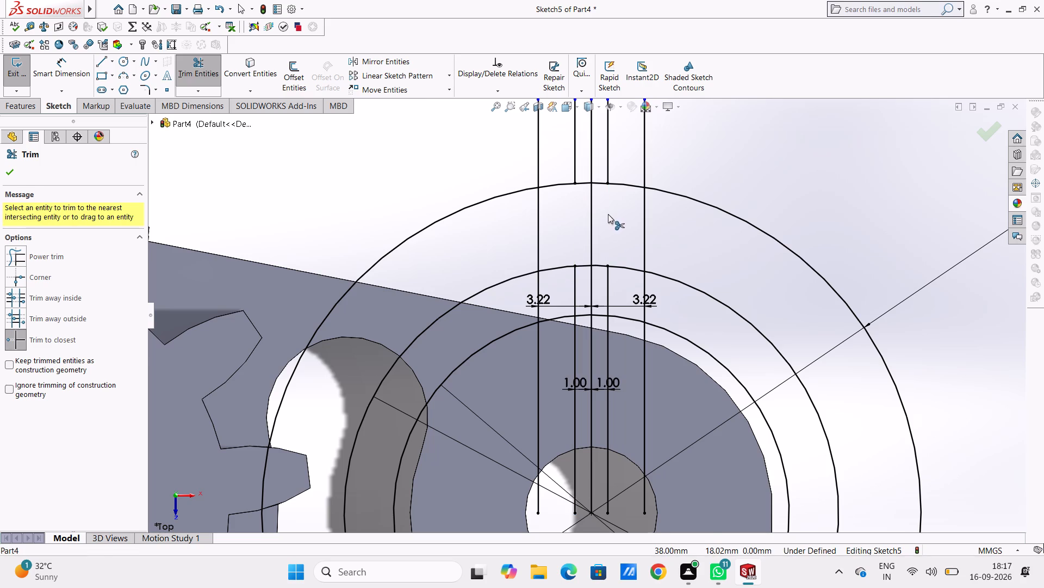
{"action": "key", "text": "Escape"}
Sketch a 10 mm radius three-point arc from the left 3.22 mm line on the 30 mm circle to the left 1 mm line on the 40 mm circle.
{"action": "left_click", "coordinate": [124, 78]}
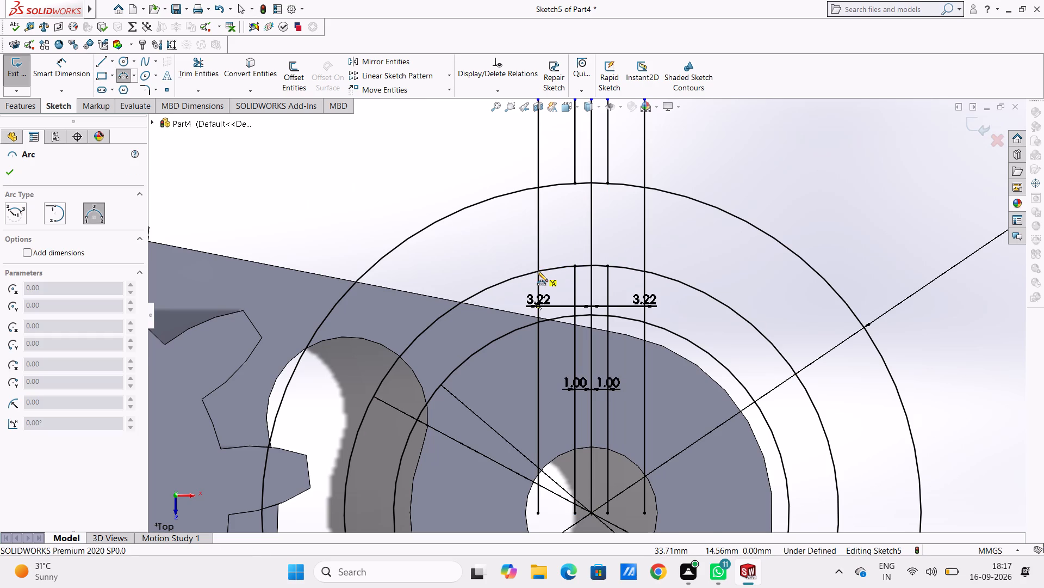
{"action": "scroll", "coordinate": [539, 269], "scroll_direction": "down", "scroll_amount": 1}
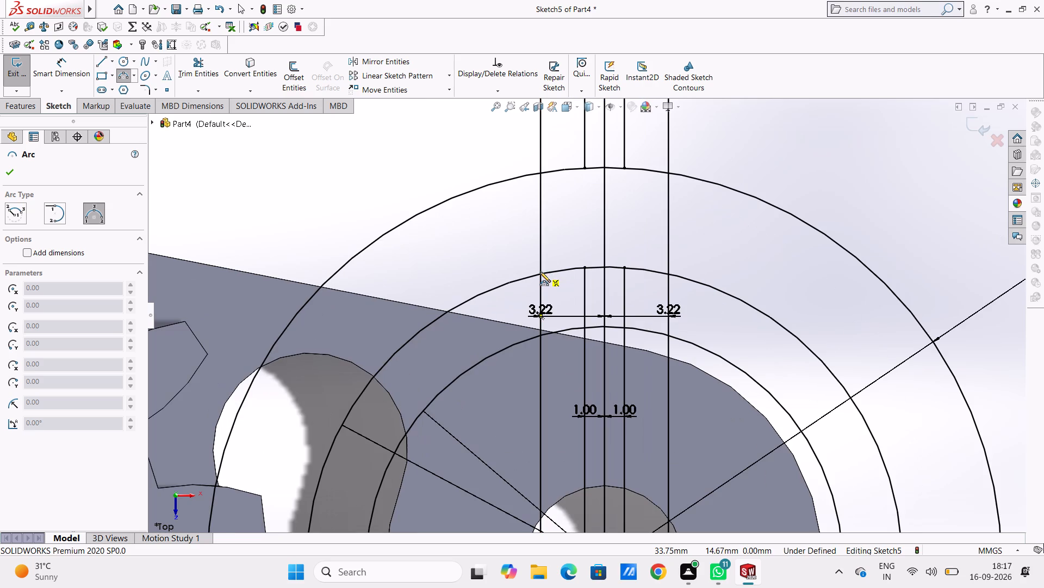
{"action": "left_click", "coordinate": [540, 274]}
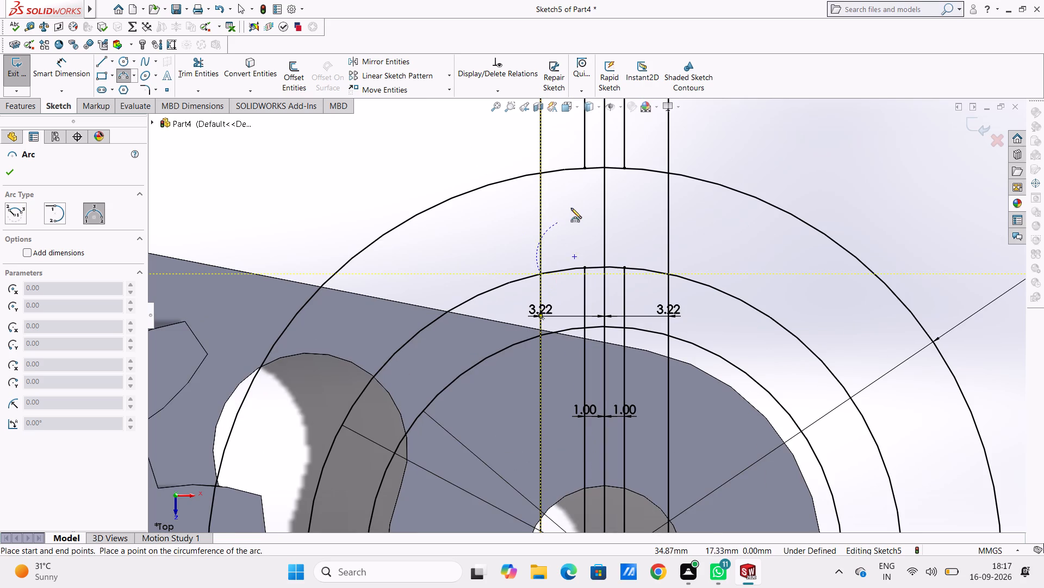
{"action": "left_click", "coordinate": [586, 167]}
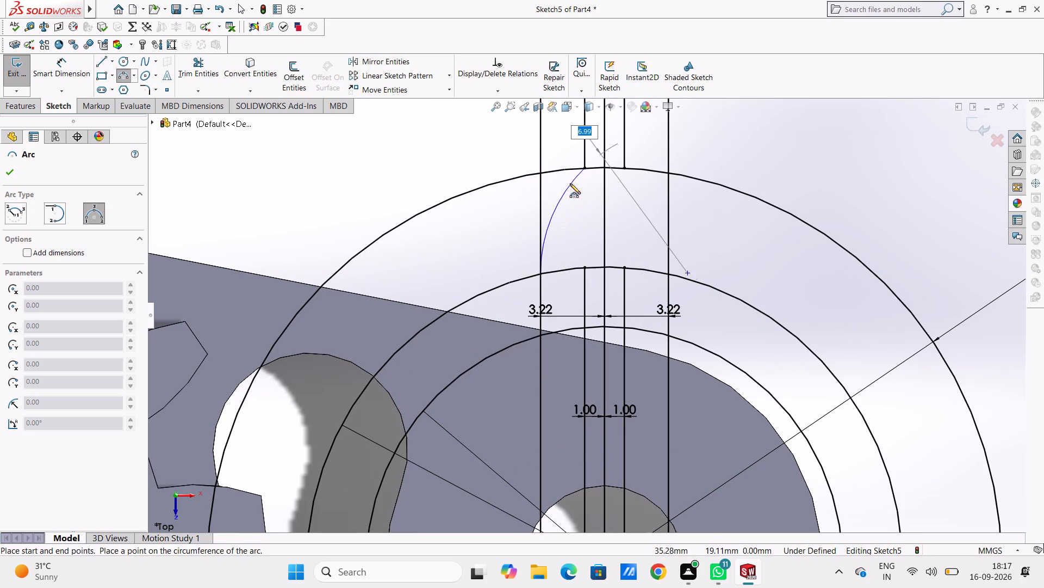
{"action": "type", "text": "10"}
{"action": "key", "text": "Return"}
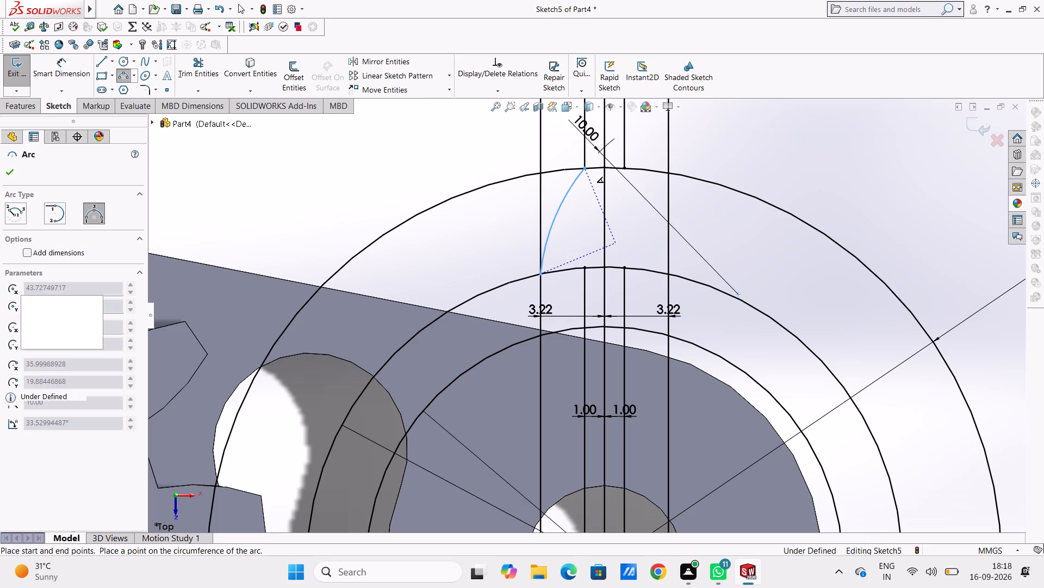
Sketch the opposite 10 mm radius tooth flank arc from the right 1 mm line on the 40 mm circle to the right 3.22 mm line on the 30 mm circle.
{"action": "left_click", "coordinate": [624, 167]}
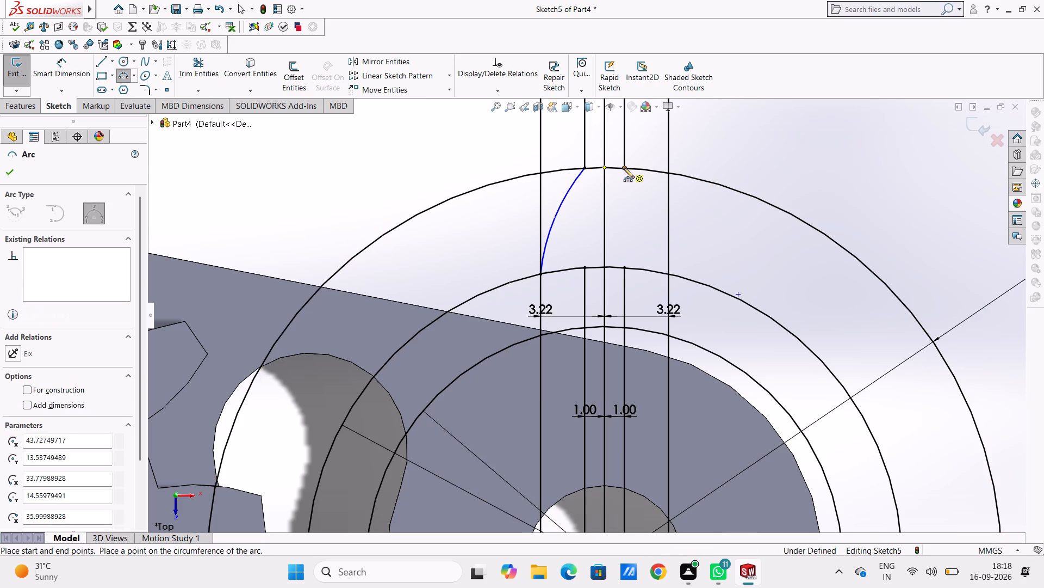
{"action": "left_click", "coordinate": [668, 275]}
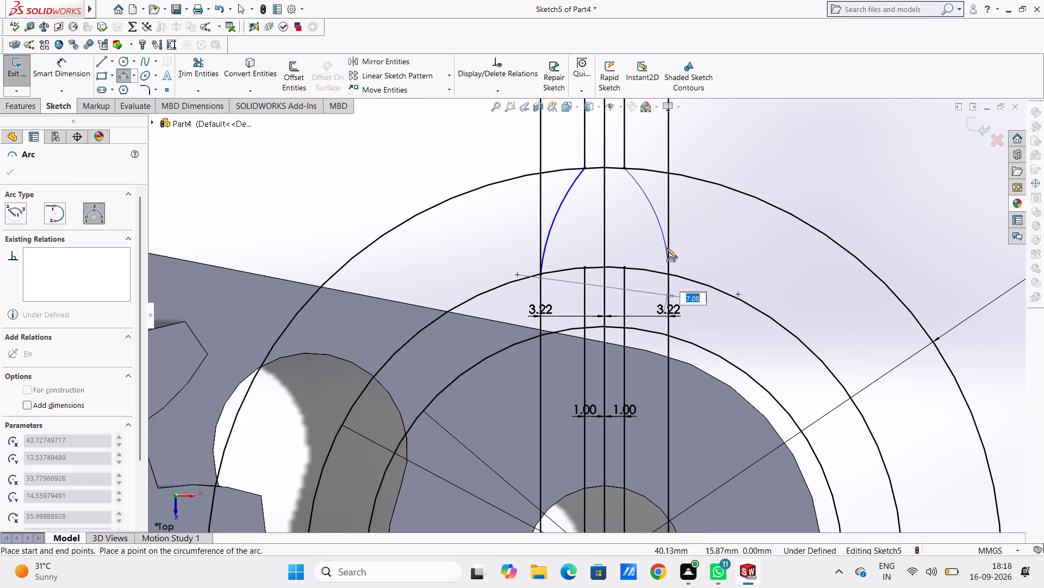
{"action": "type", "text": "10"}
{"action": "key", "text": "Return"}
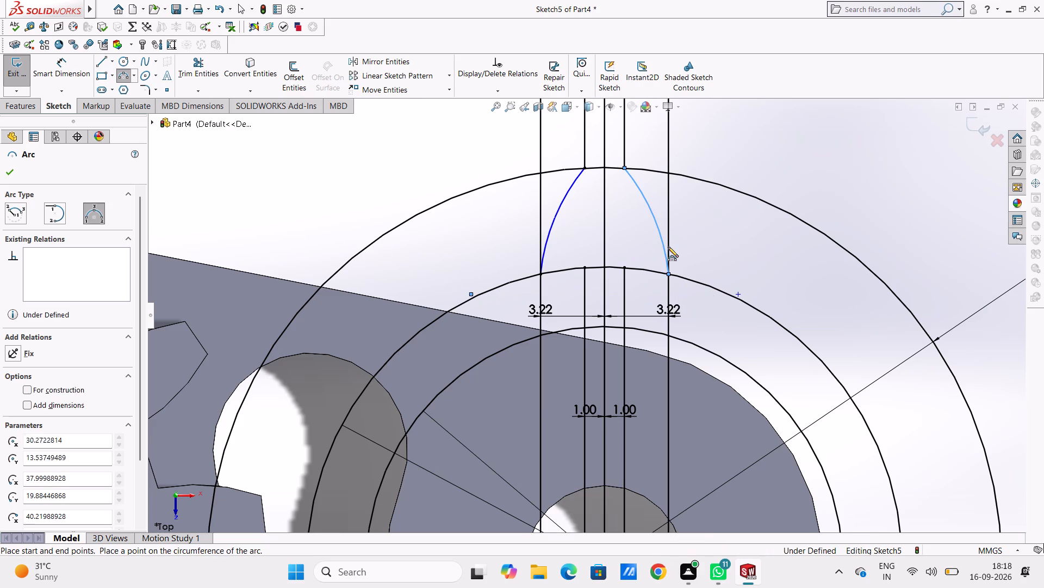
{"action": "key", "text": "Escape"}
{"action": "key", "text": "Escape"}
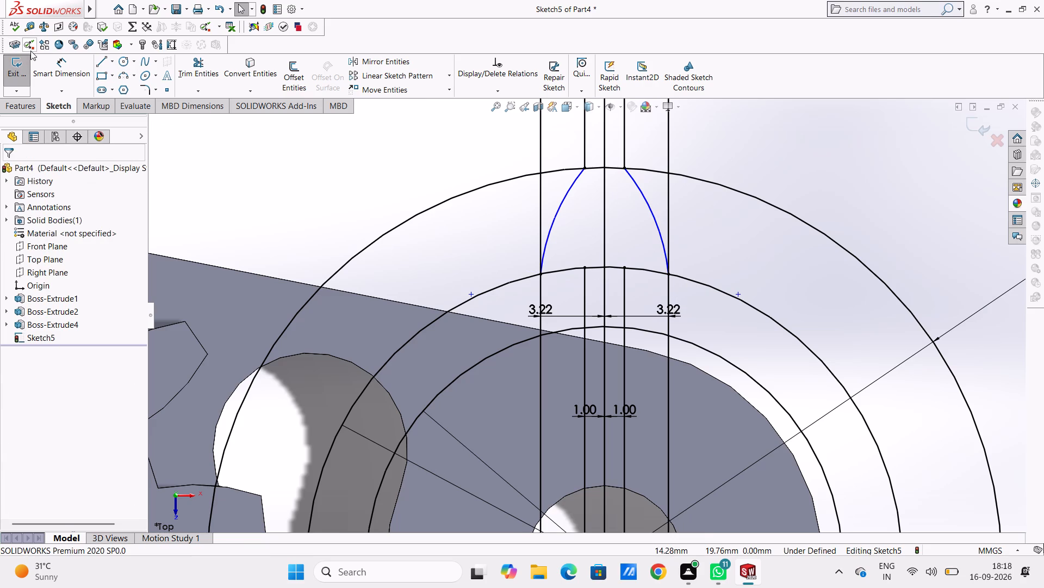
Start a Smart Dimension on the tooth profile sketch.
{"action": "left_click", "coordinate": [79, 69]}
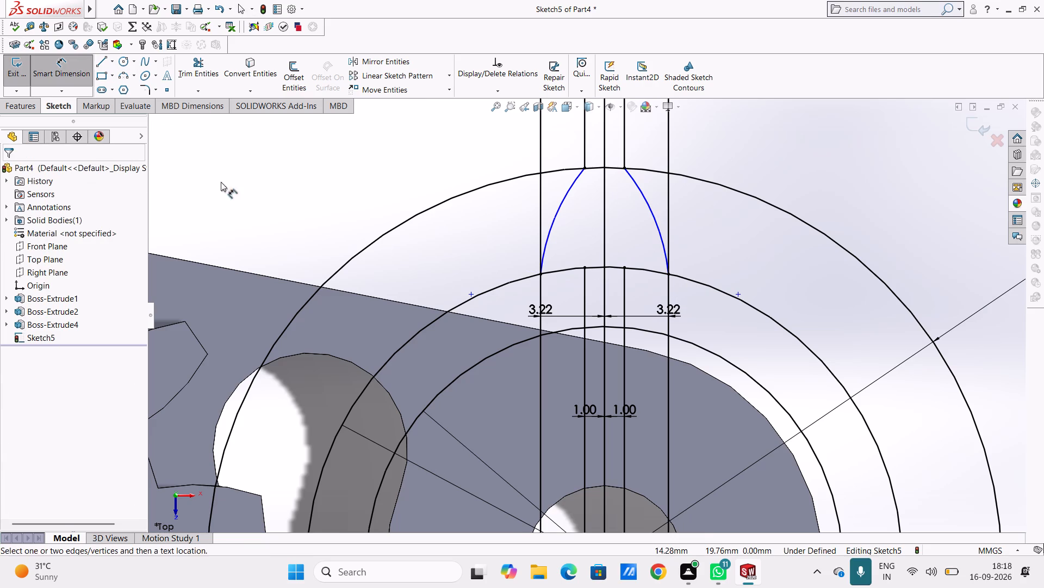
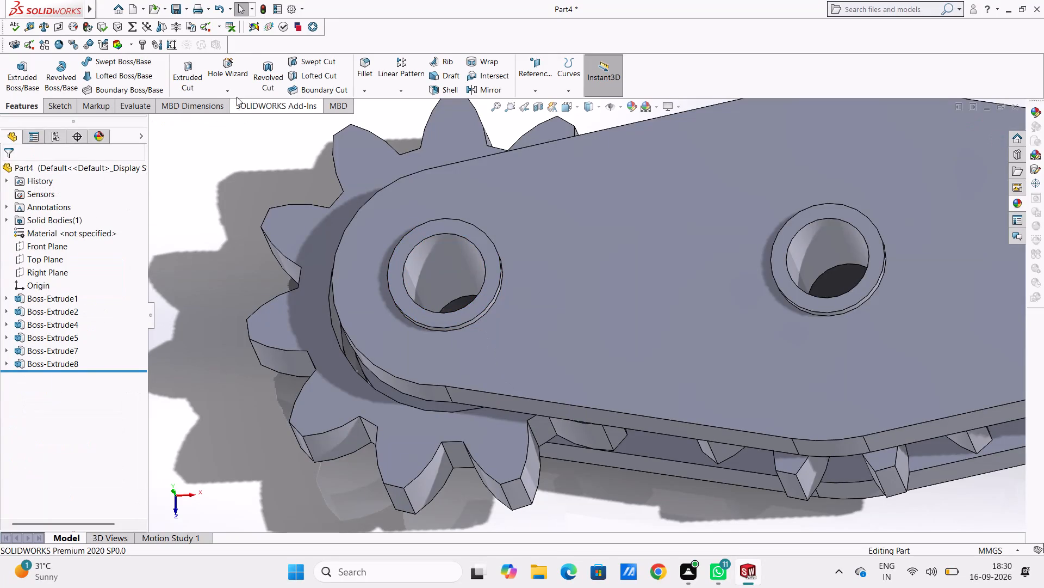
Fillet the outer top edges of the left and right ring bosses on the upper plate with a 1 mm radius.
{"action": "left_click", "coordinate": [362, 64]}
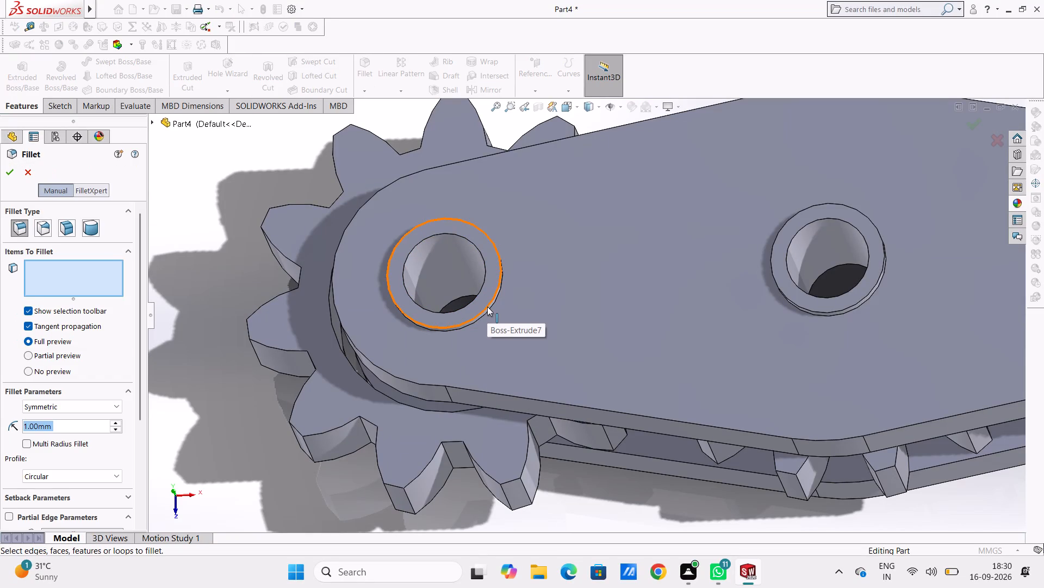
{"action": "left_click", "coordinate": [487, 307]}
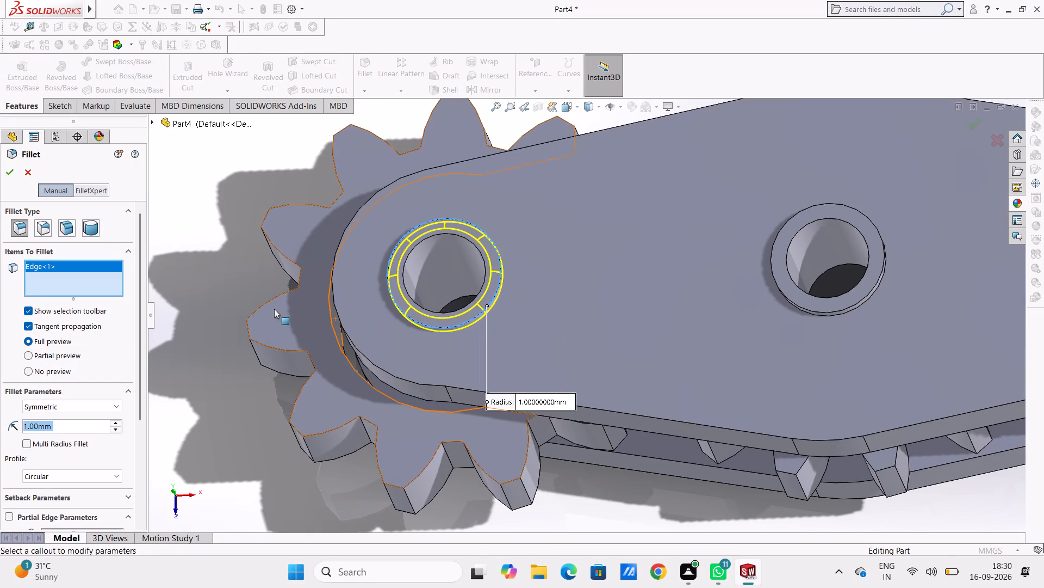
{"action": "middle_click_drag", "start_coordinate": [189, 251], "coordinate": [203, 219]}
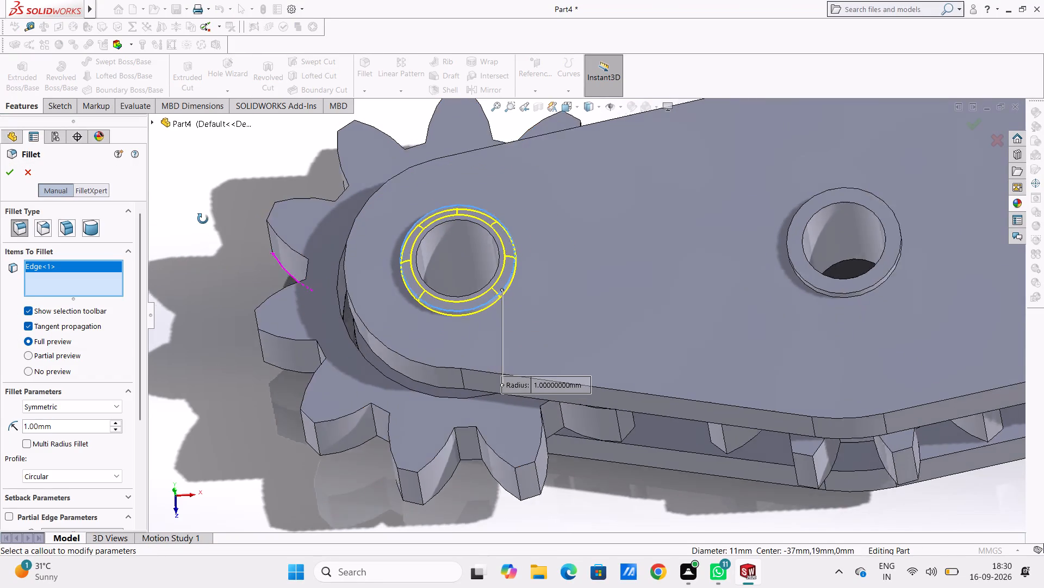
{"action": "middle_click_drag", "start_coordinate": [203, 219], "coordinate": [215, 151]}
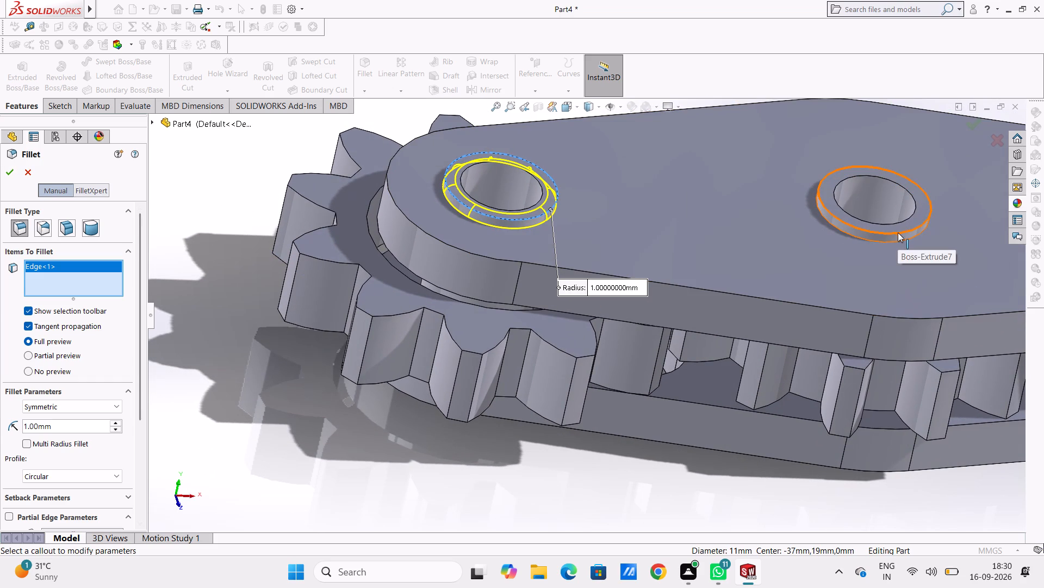
{"action": "middle_click_drag", "start_coordinate": [928, 283], "coordinate": [886, 285]}
{"action": "scroll", "coordinate": [886, 285], "scroll_direction": "up", "scroll_amount": 3}
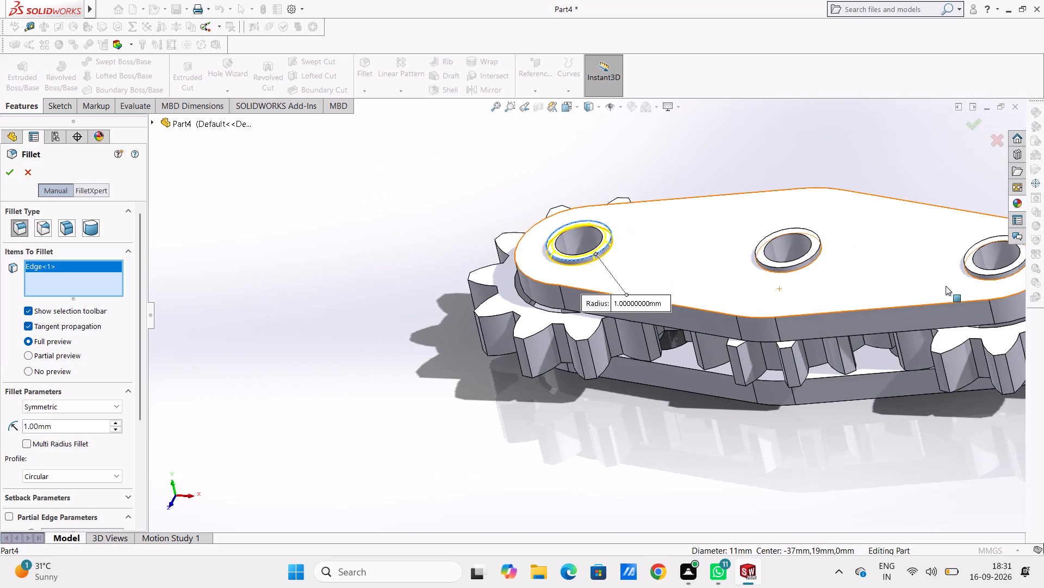
{"action": "left_click", "coordinate": [990, 274]}
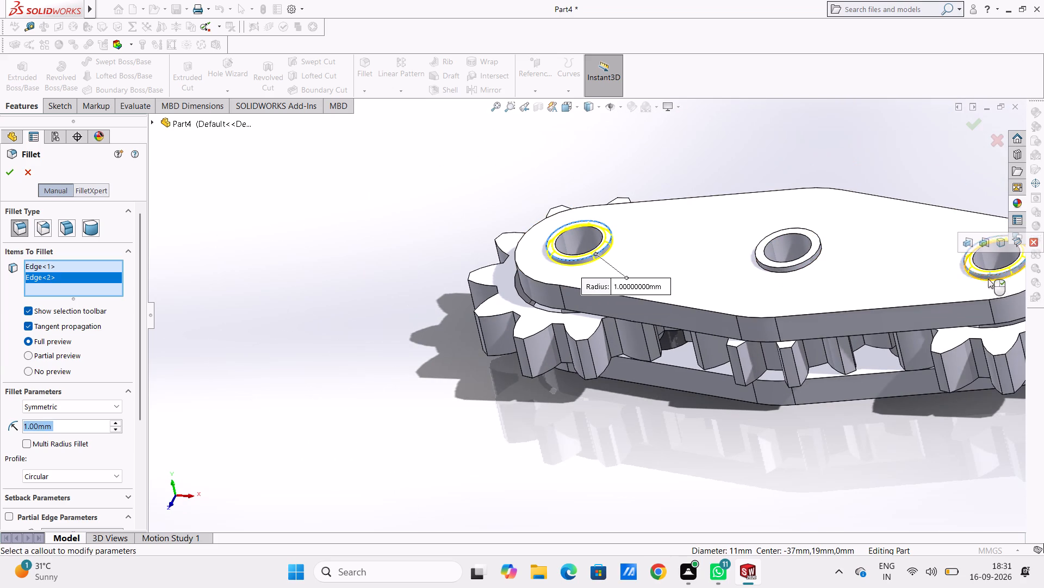
{"action": "left_click", "coordinate": [10, 171]}
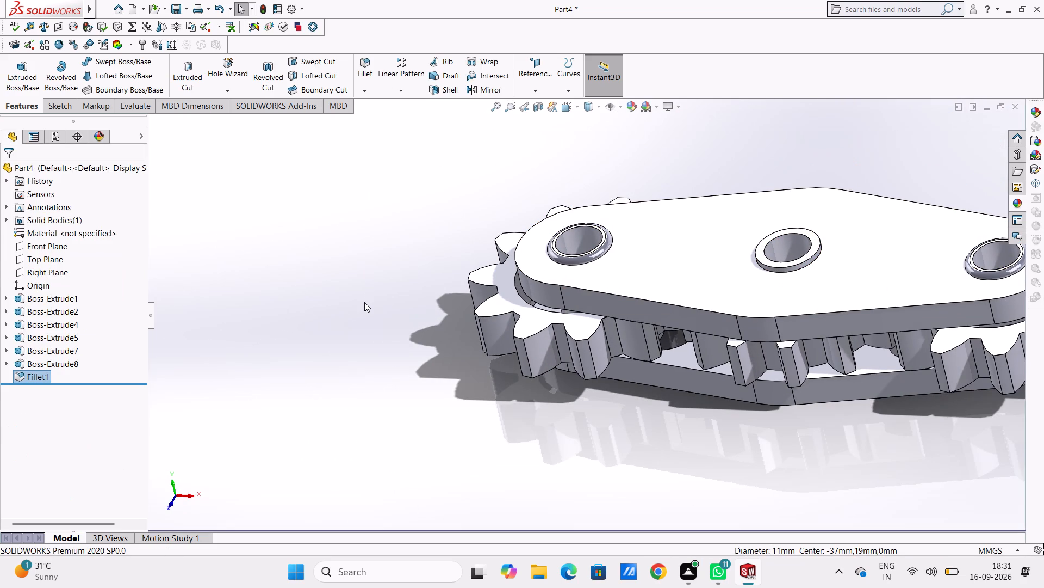
Sketch two concentric circles at the origin on the upper plate's top face, with radii of 13 mm and 4 mm.
{"action": "key", "text": "ctrl+5"}
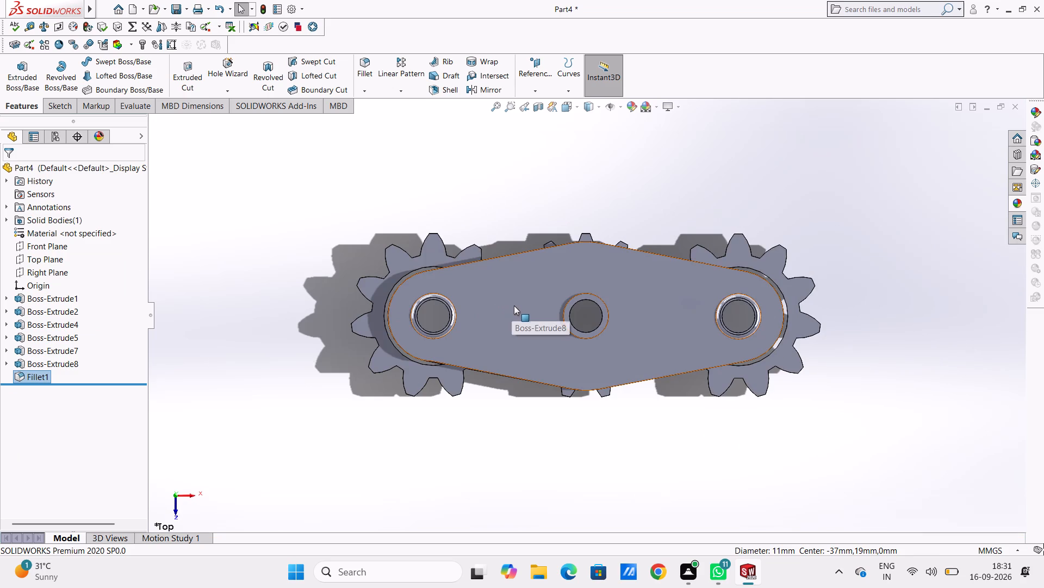
{"action": "left_click", "coordinate": [526, 302]}
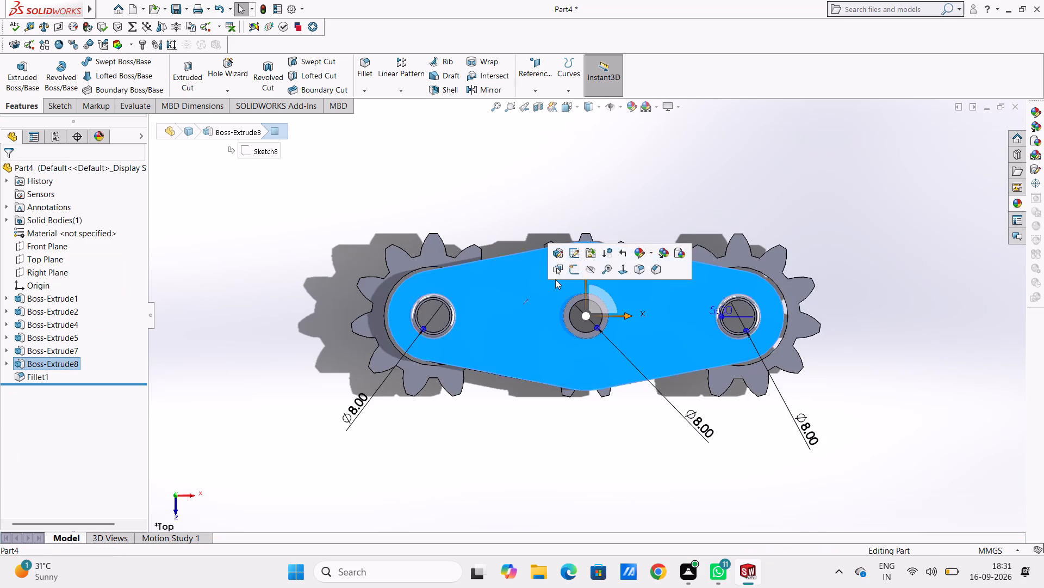
{"action": "left_click", "coordinate": [572, 269]}
{"action": "left_click", "coordinate": [563, 218]}
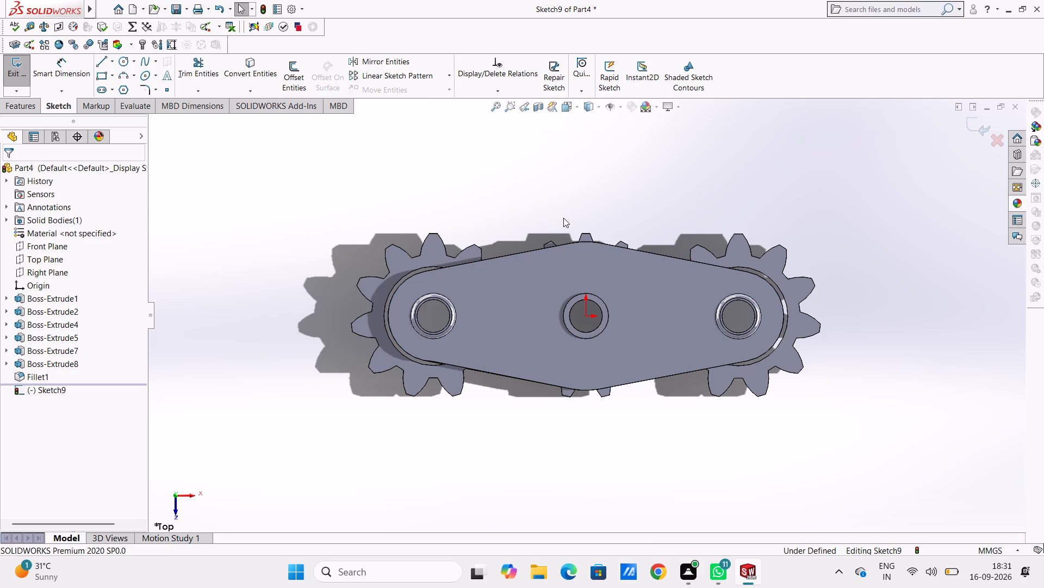
{"action": "left_click", "coordinate": [128, 62]}
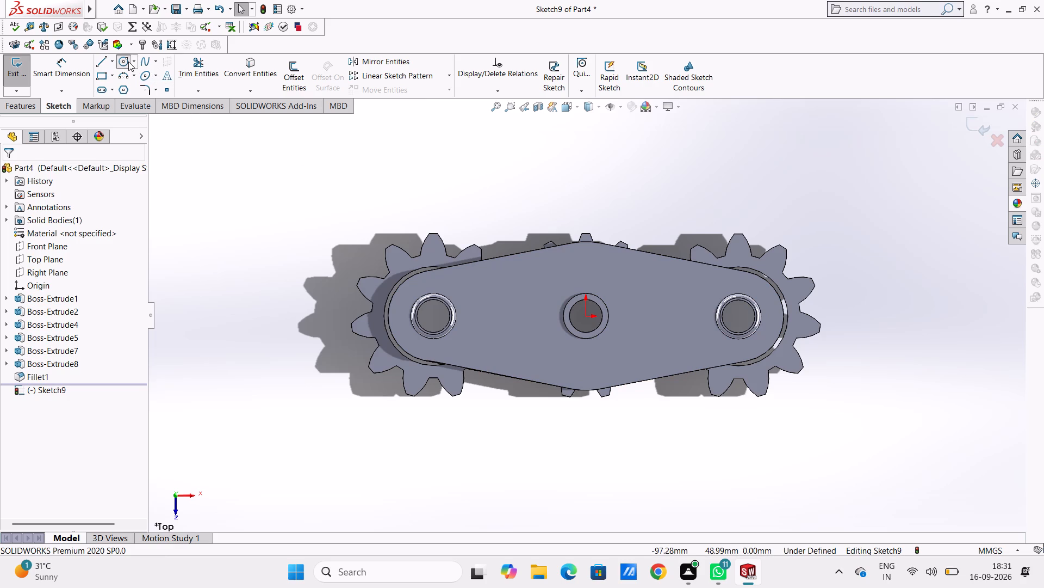
{"action": "left_click", "coordinate": [589, 315]}
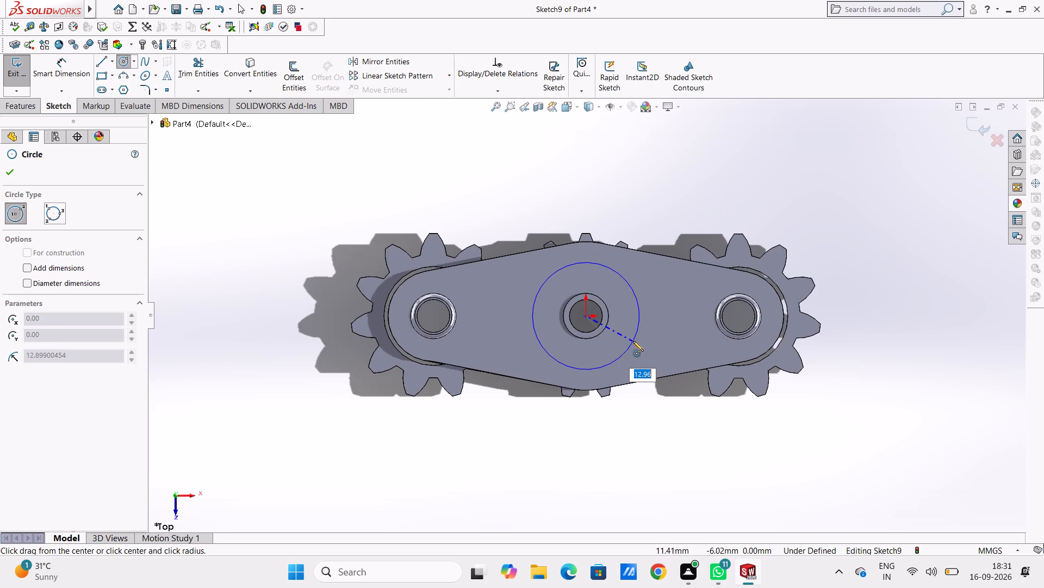
{"action": "type", "text": "13"}
{"action": "key", "text": "Return"}
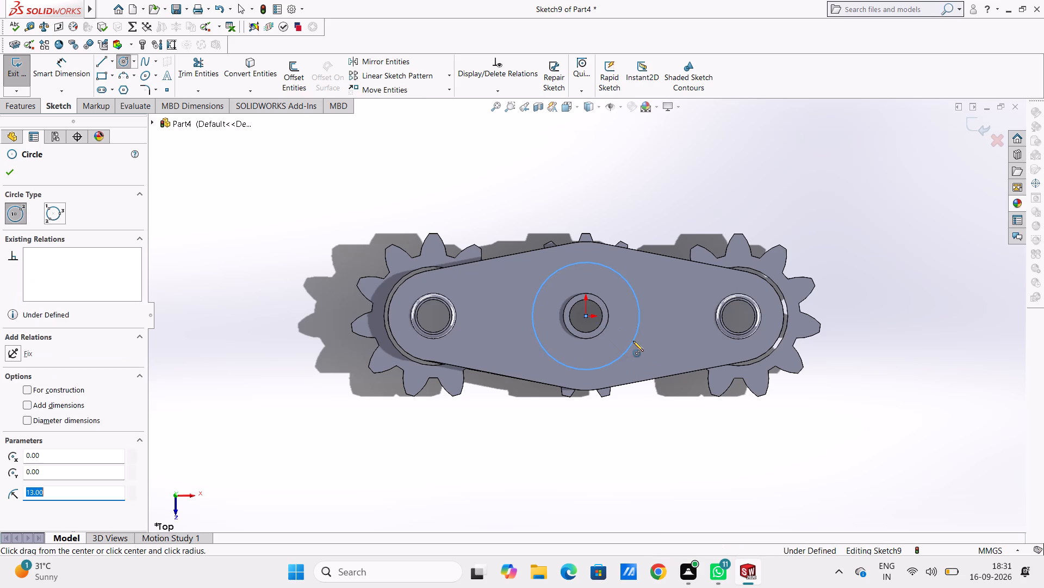
{"action": "left_click", "coordinate": [585, 317]}
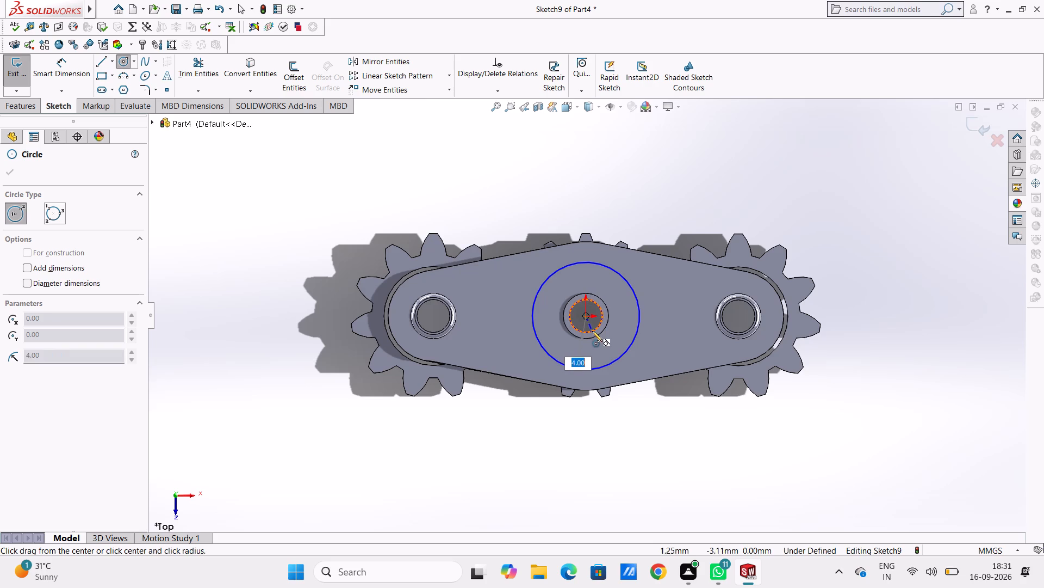
{"action": "left_click", "coordinate": [592, 332]}
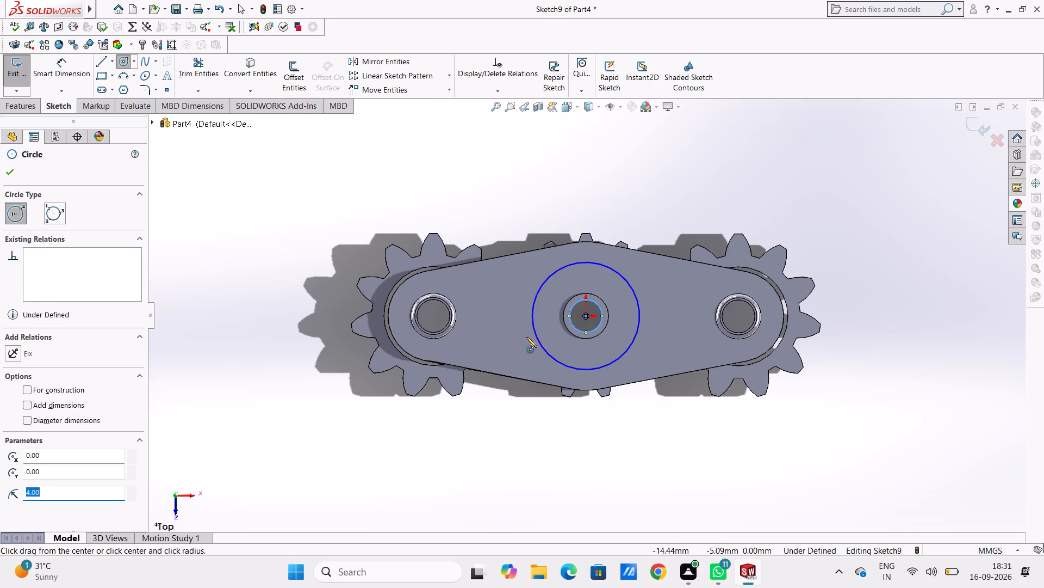
{"action": "key", "text": "Escape"}
{"action": "key", "text": "Escape"}
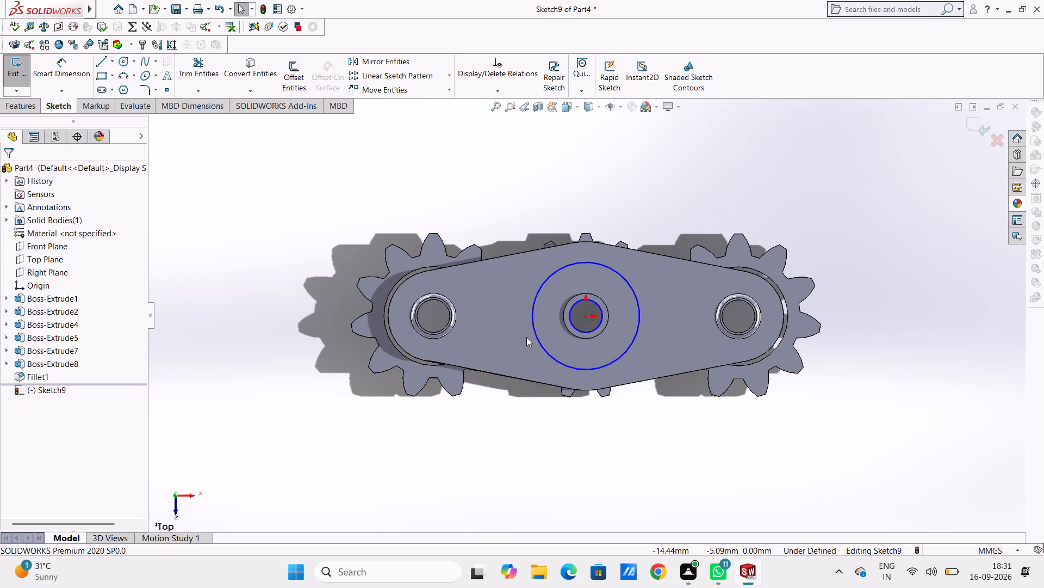
Dimension the outer circle's diameter as 26 mm.
{"action": "left_click", "coordinate": [49, 68]}
{"action": "left_click", "coordinate": [540, 288]}
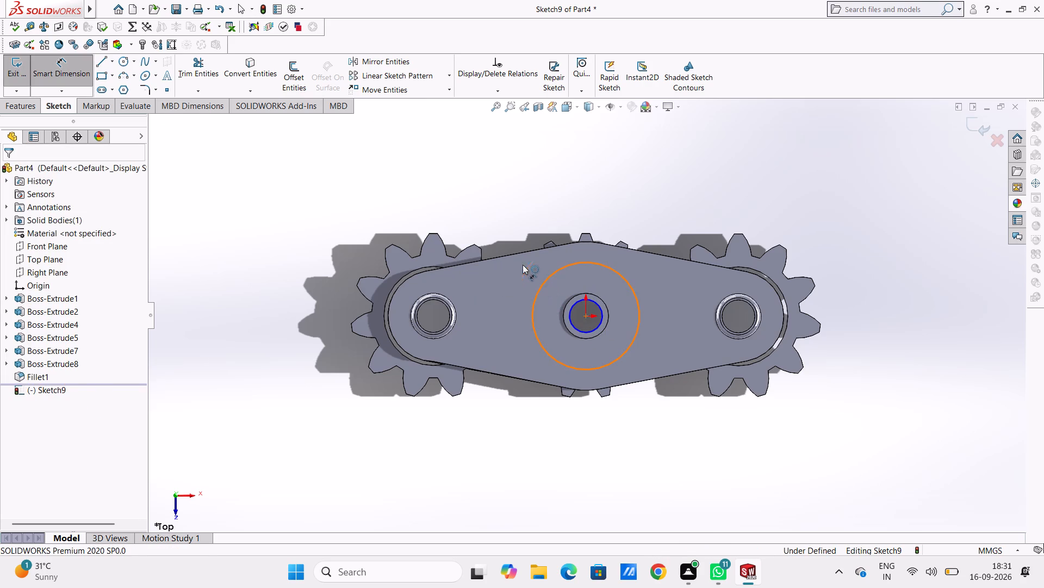
{"action": "left_click", "coordinate": [439, 189]}
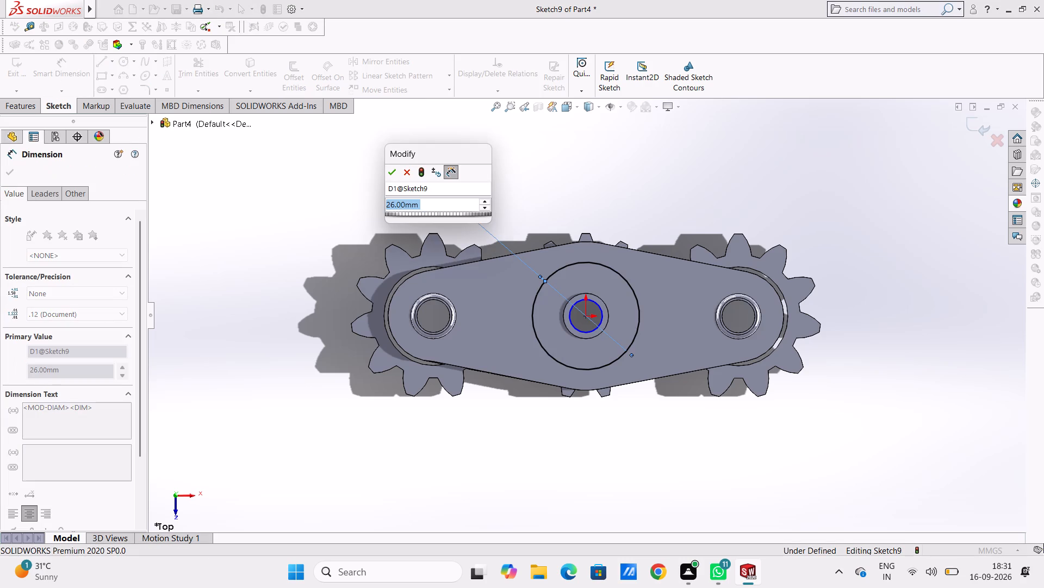
{"action": "left_click", "coordinate": [387, 174]}
{"action": "left_click", "coordinate": [355, 190]}
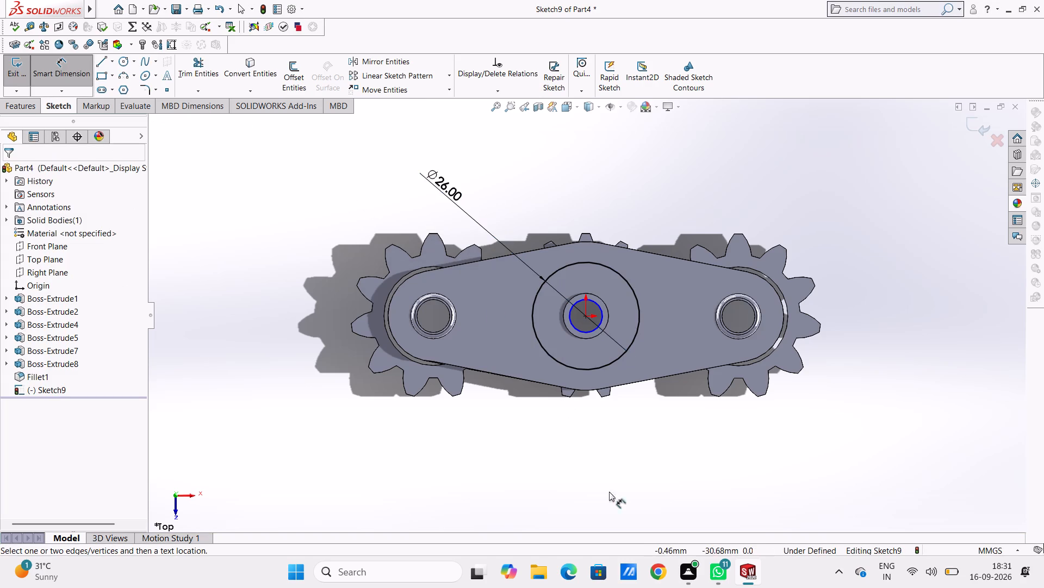
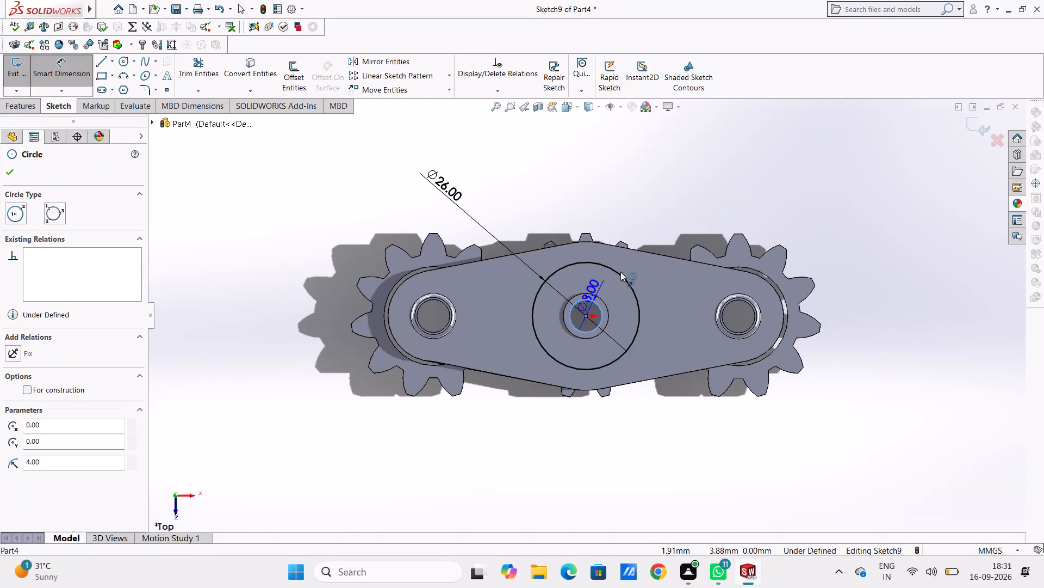
Dimension the inner circle's diameter as 8 mm.
{"action": "left_click", "coordinate": [739, 157]}
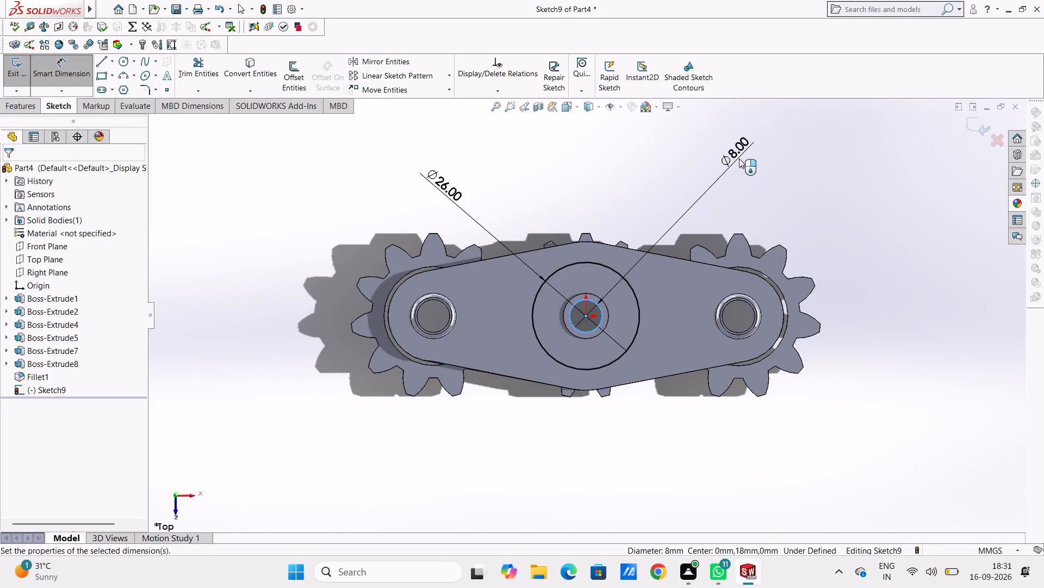
{"action": "left_click", "coordinate": [694, 143]}
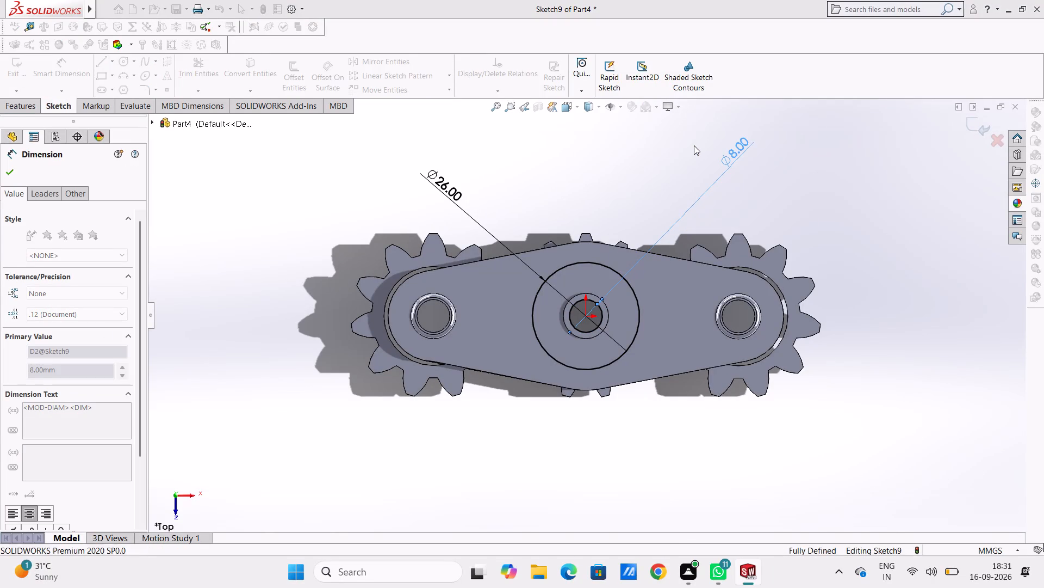
{"action": "left_click", "coordinate": [684, 154]}
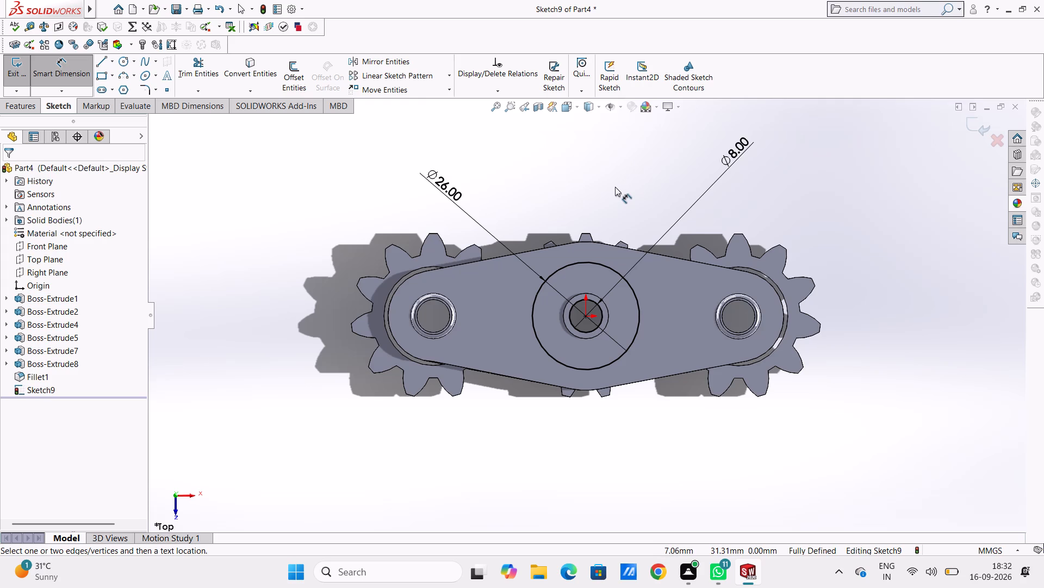
{"action": "key", "text": "Escape"}
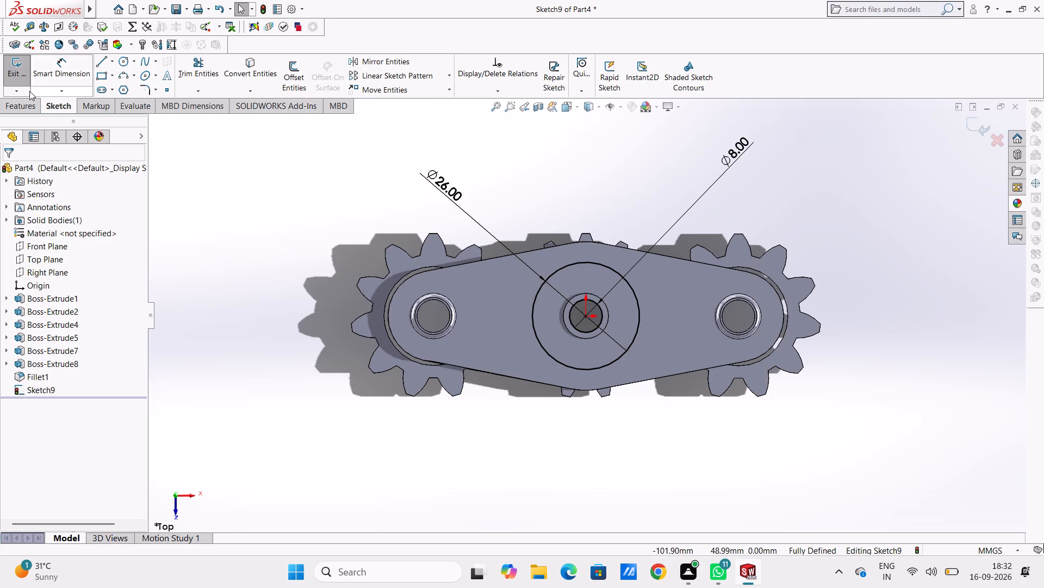
Extrude the two-circle sketch 5 mm outward from the upper plate's top face as a merged boss.
{"action": "middle_click_drag", "start_coordinate": [356, 209], "coordinate": [295, 180]}
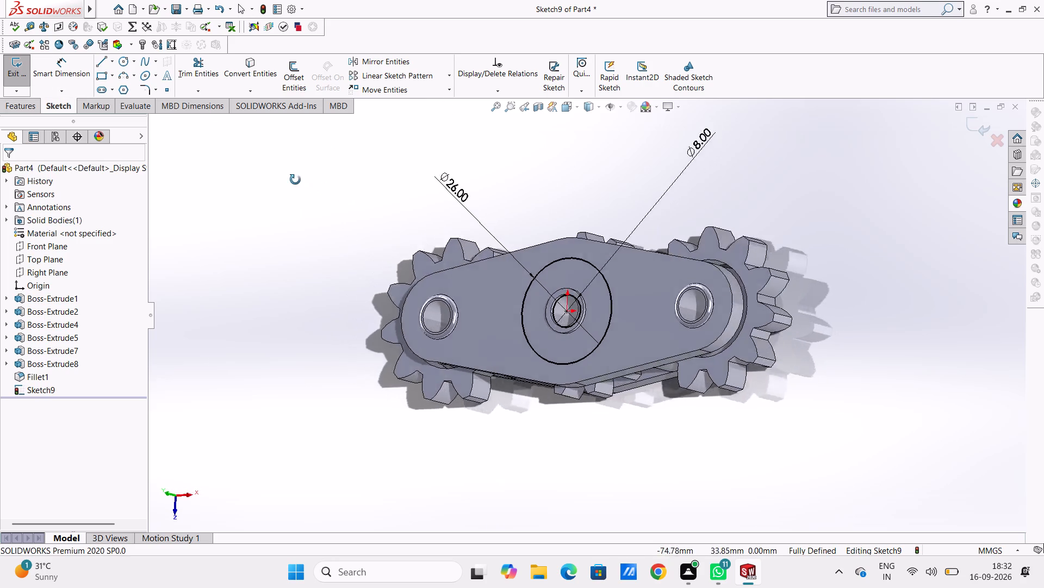
{"action": "middle_click_drag", "start_coordinate": [295, 180], "coordinate": [300, 193]}
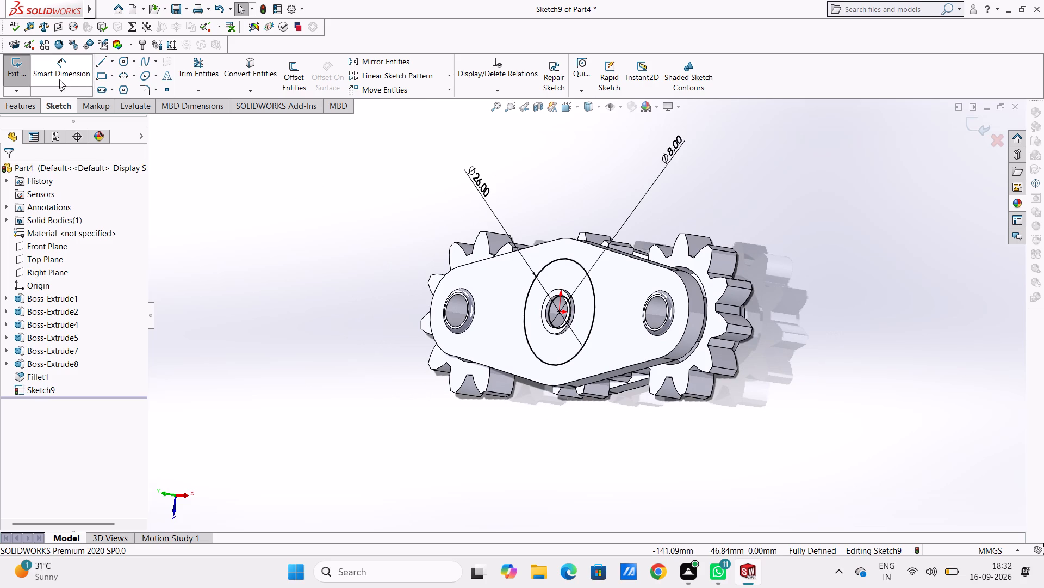
{"action": "left_click", "coordinate": [28, 107]}
{"action": "left_click", "coordinate": [22, 75]}
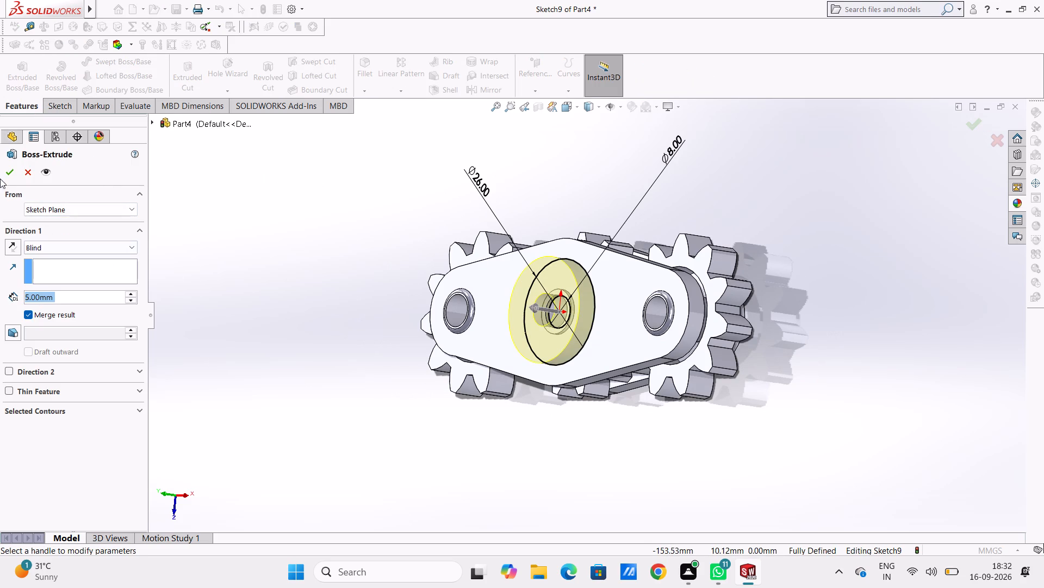
{"action": "left_click", "coordinate": [12, 168]}
{"action": "left_click", "coordinate": [244, 254]}
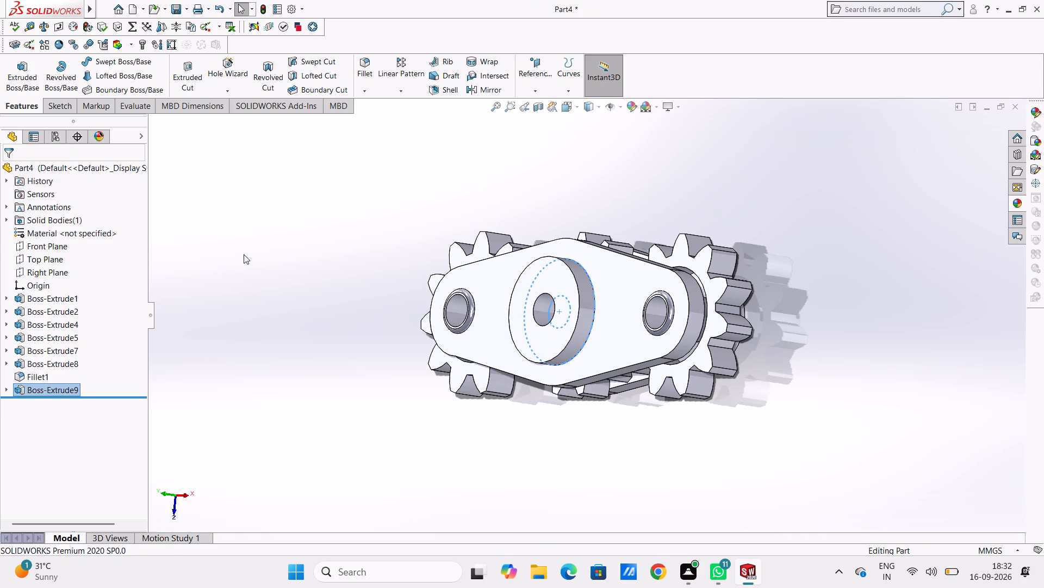
Fillet the outer top edge of the central disc with a 1 mm radius.
{"action": "key", "text": "ctrl+5"}
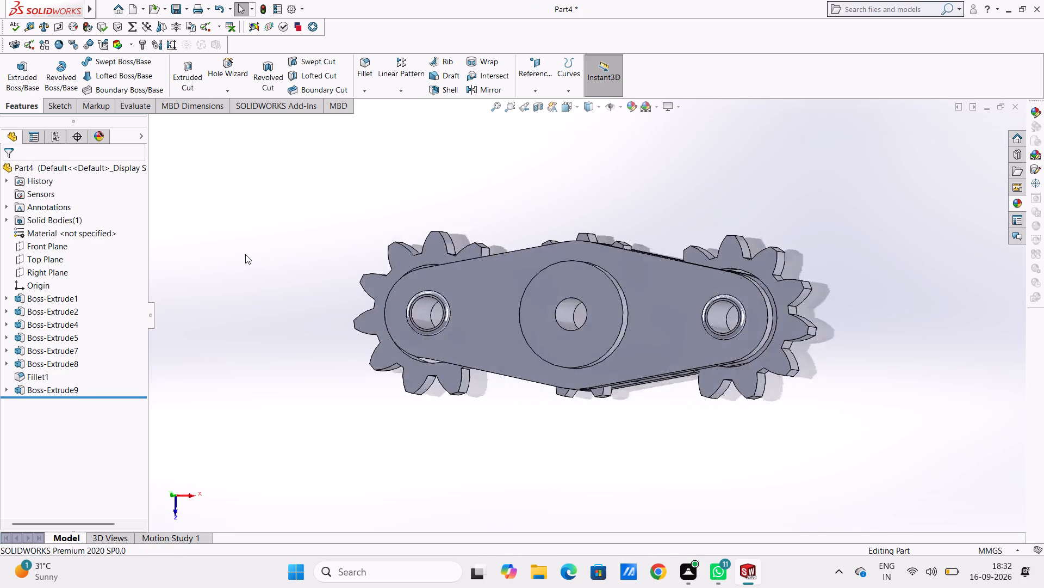
{"action": "key", "text": "ctrl+7"}
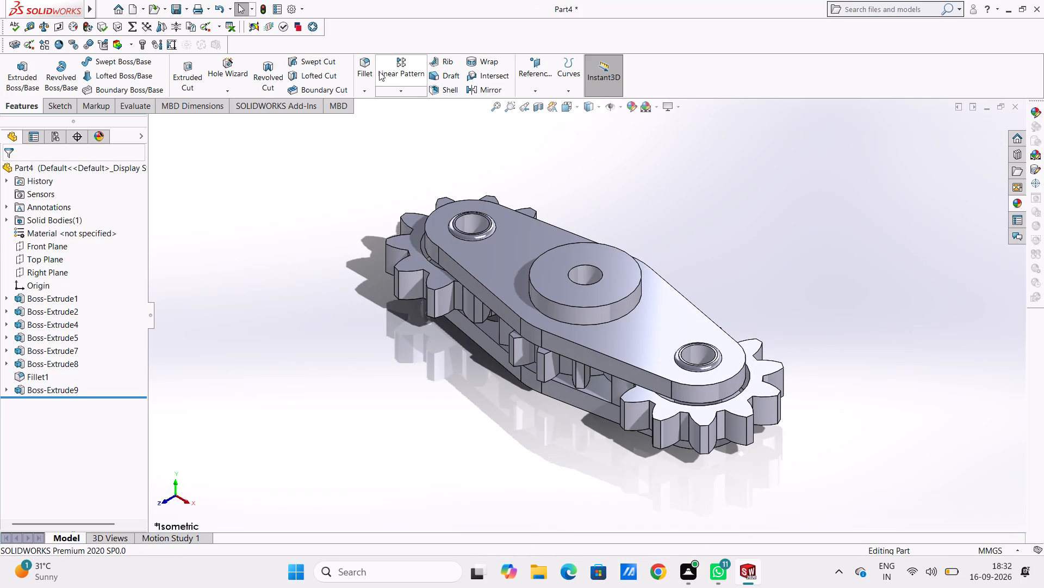
{"action": "left_click", "coordinate": [353, 61]}
{"action": "left_click", "coordinate": [362, 63]}
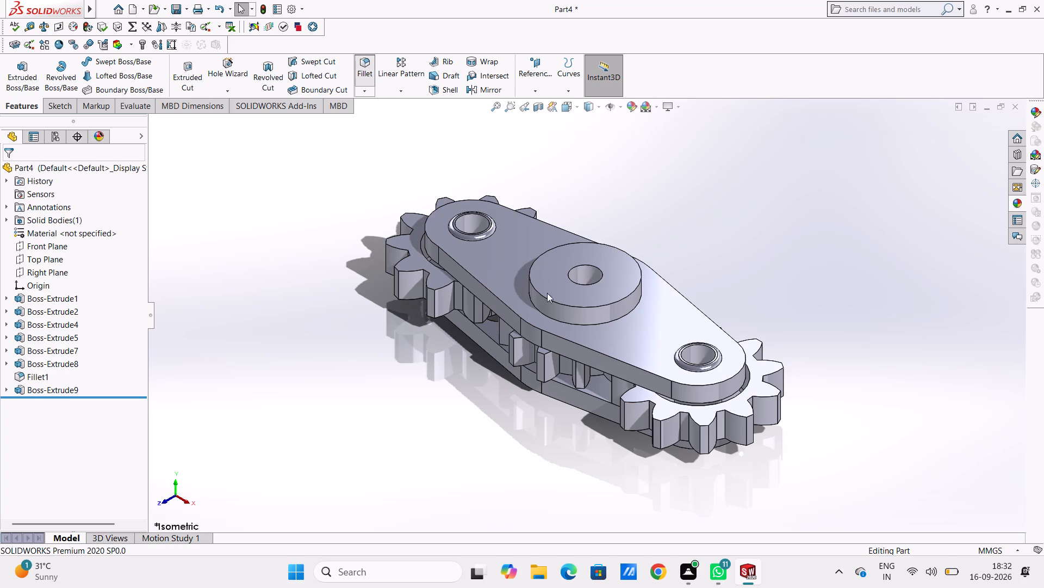
{"action": "left_click", "coordinate": [581, 307]}
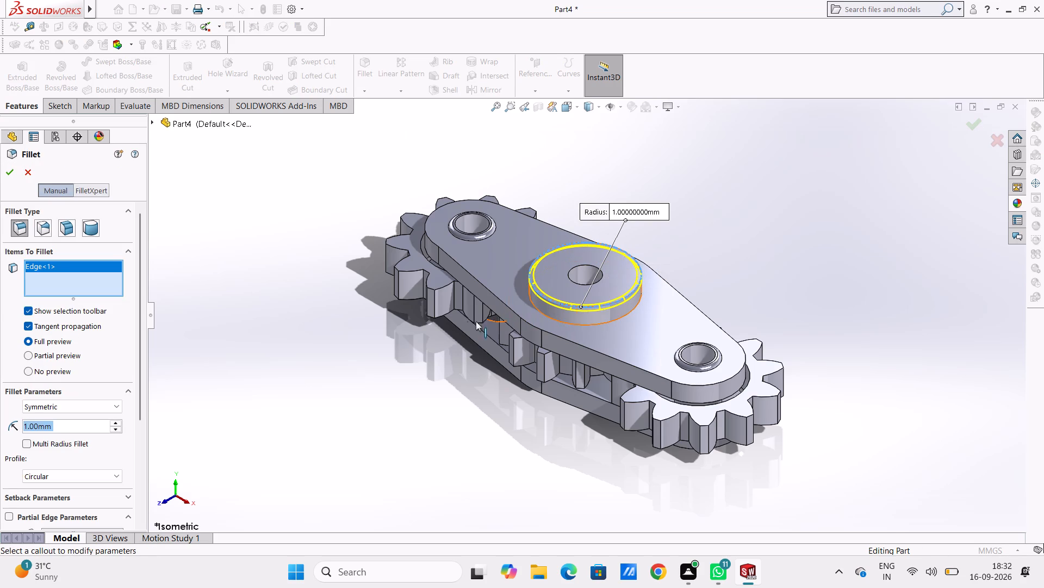
{"action": "left_click", "coordinate": [9, 176]}
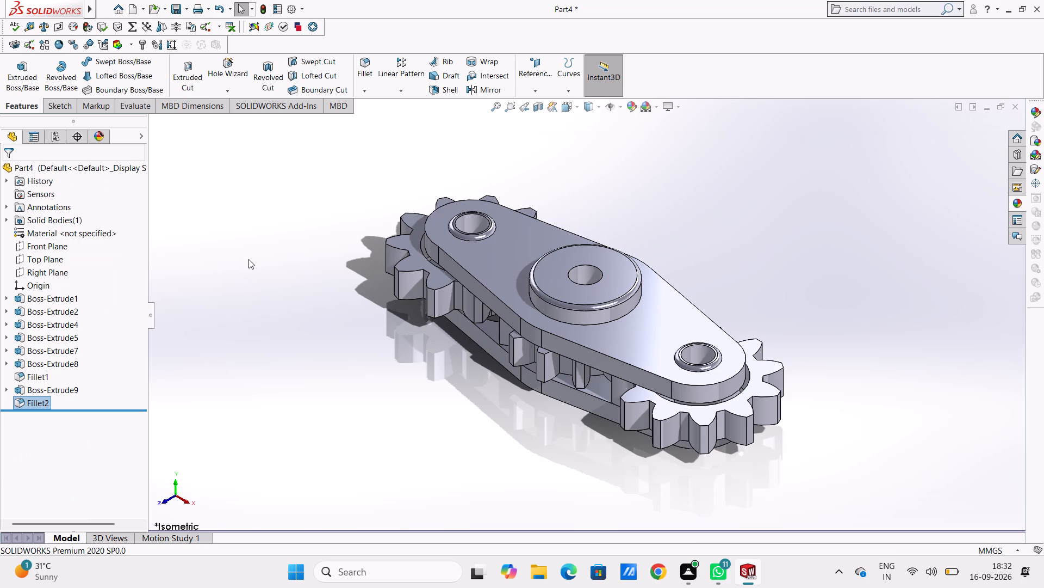
Sketch two concentric circles at the origin on the central disc's top face, with radii of 5 mm and 4 mm.
{"action": "key", "text": "ctrl+5"}
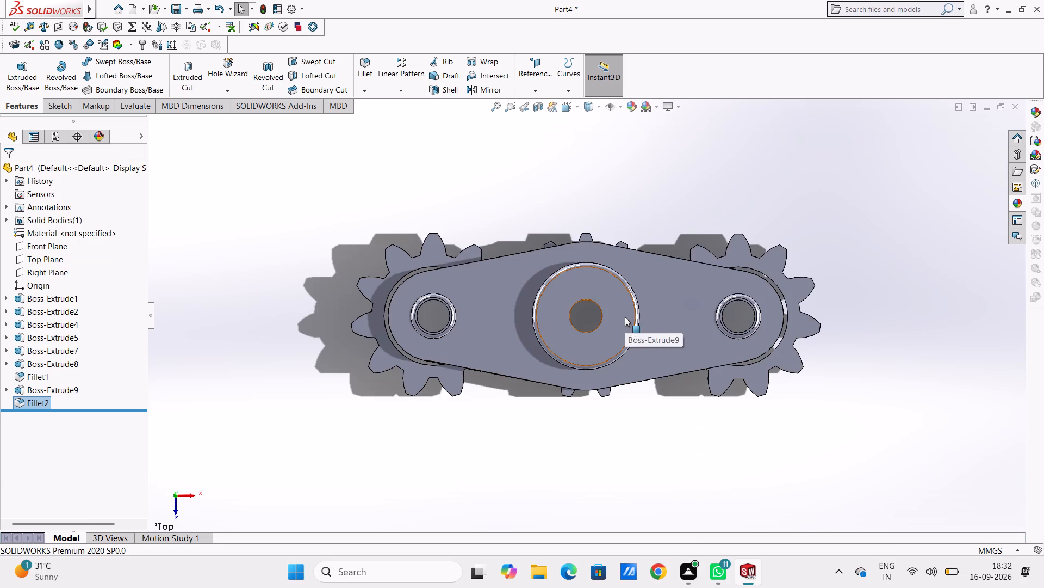
{"action": "scroll", "coordinate": [621, 315], "scroll_direction": "down", "scroll_amount": 4}
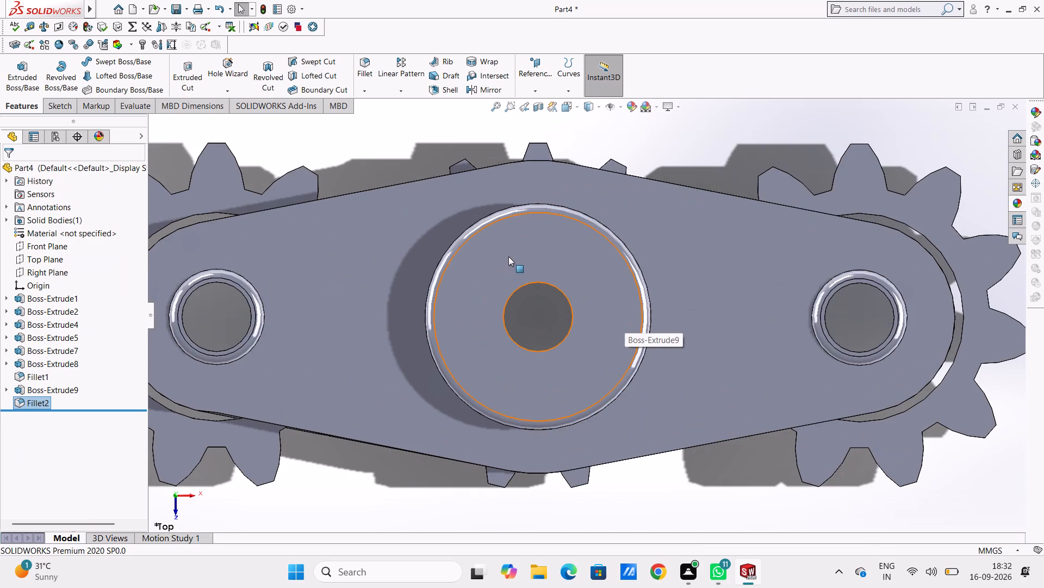
{"action": "left_click", "coordinate": [508, 256]}
{"action": "left_click", "coordinate": [558, 226]}
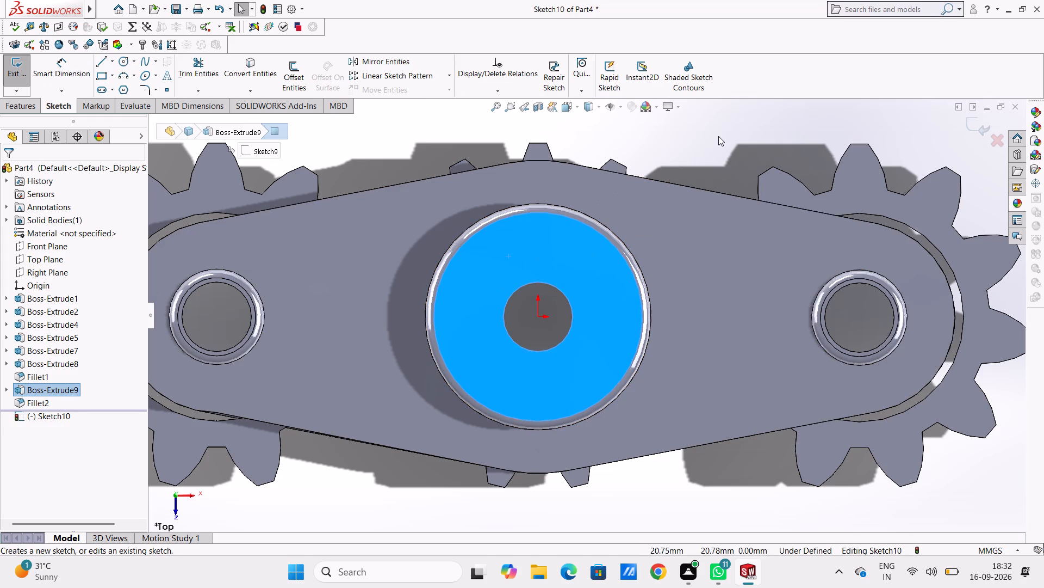
{"action": "left_click", "coordinate": [718, 136]}
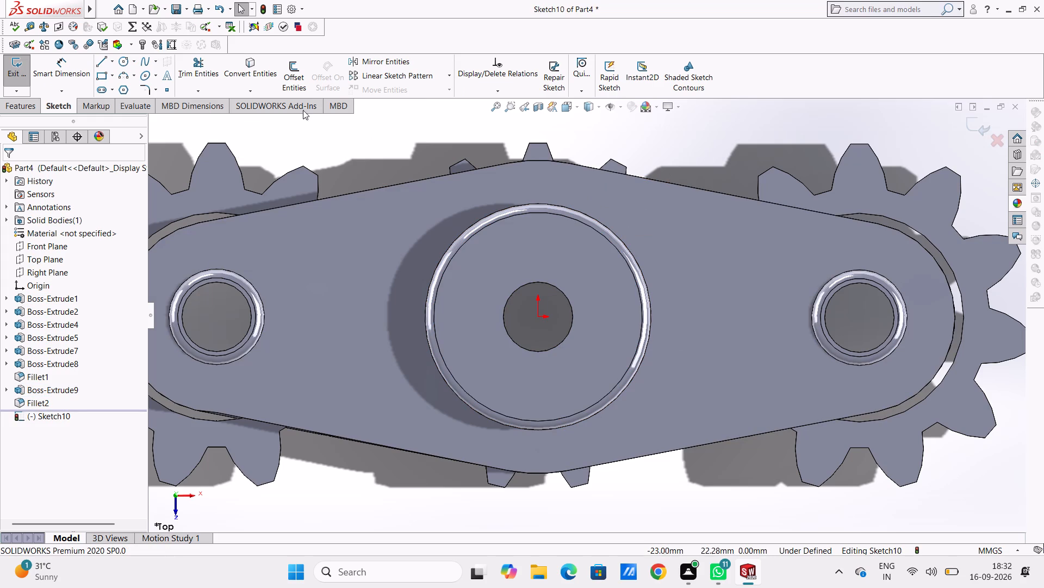
{"action": "left_click", "coordinate": [121, 59]}
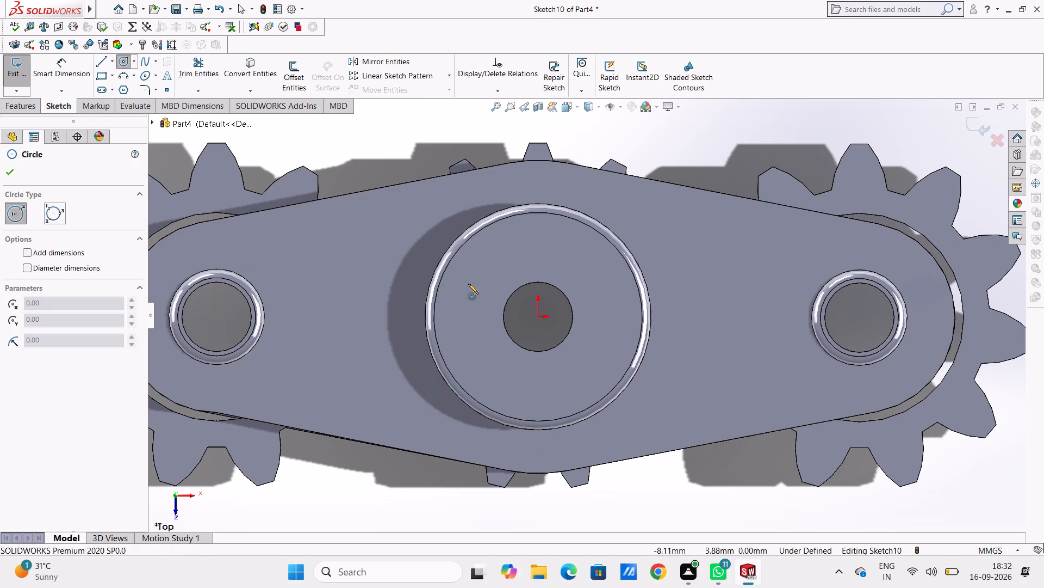
{"action": "left_click", "coordinate": [539, 317]}
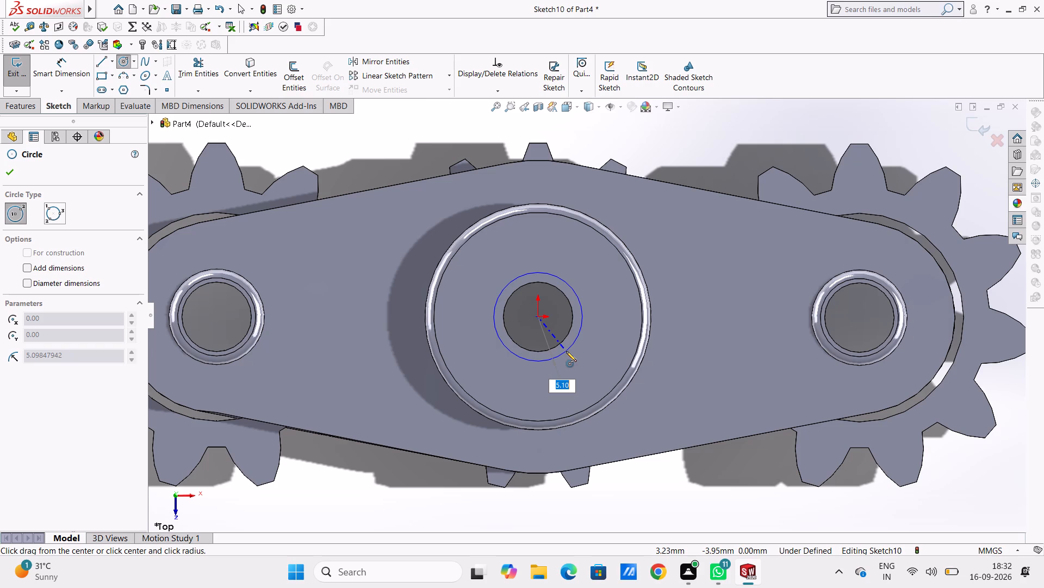
{"action": "key", "text": "5"}
{"action": "key", "text": "Return"}
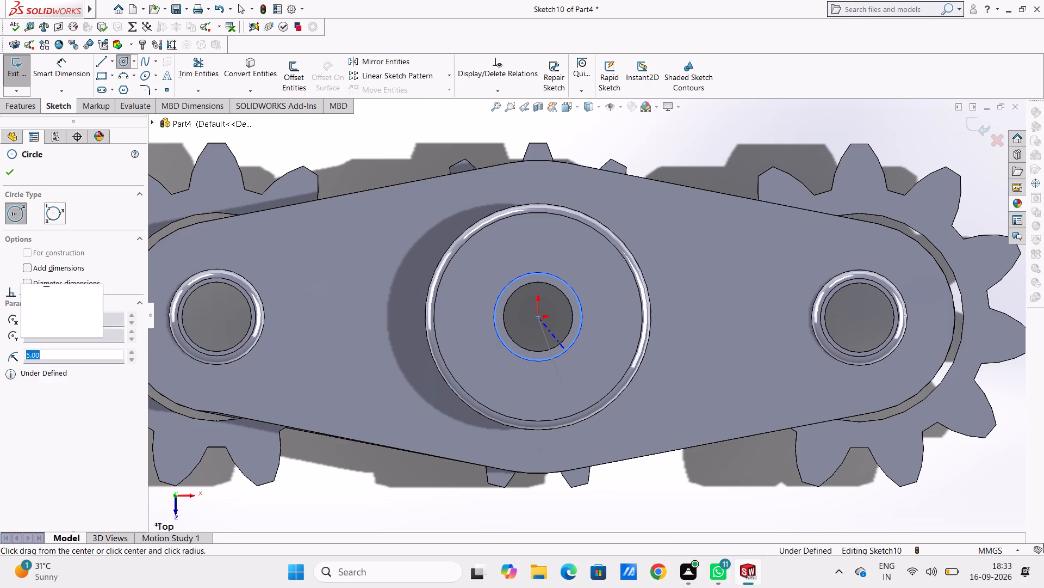
{"action": "key", "text": "Escape"}
{"action": "key", "text": "Escape"}
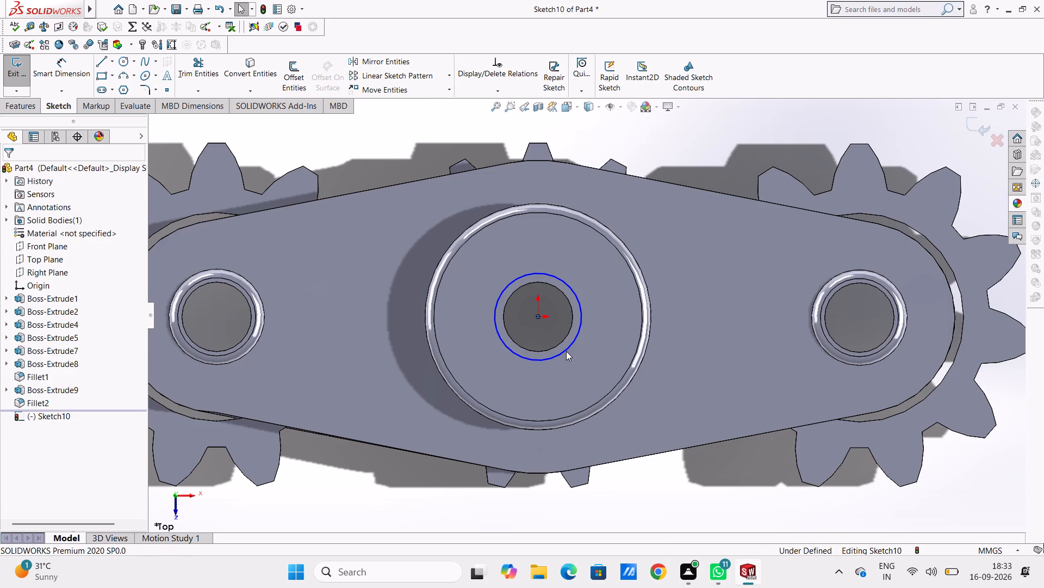
{"action": "left_click", "coordinate": [129, 63]}
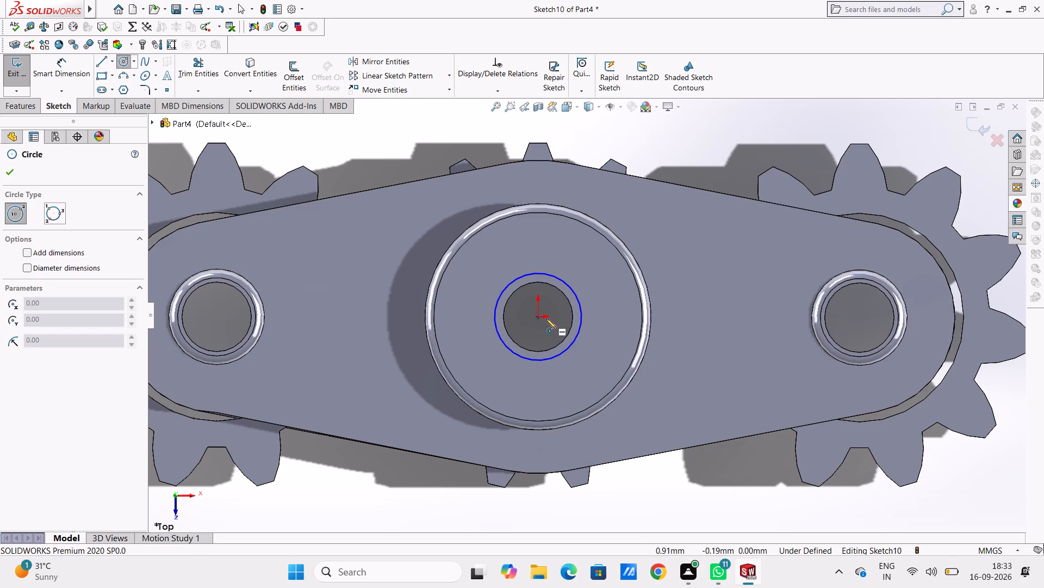
{"action": "left_click", "coordinate": [539, 316]}
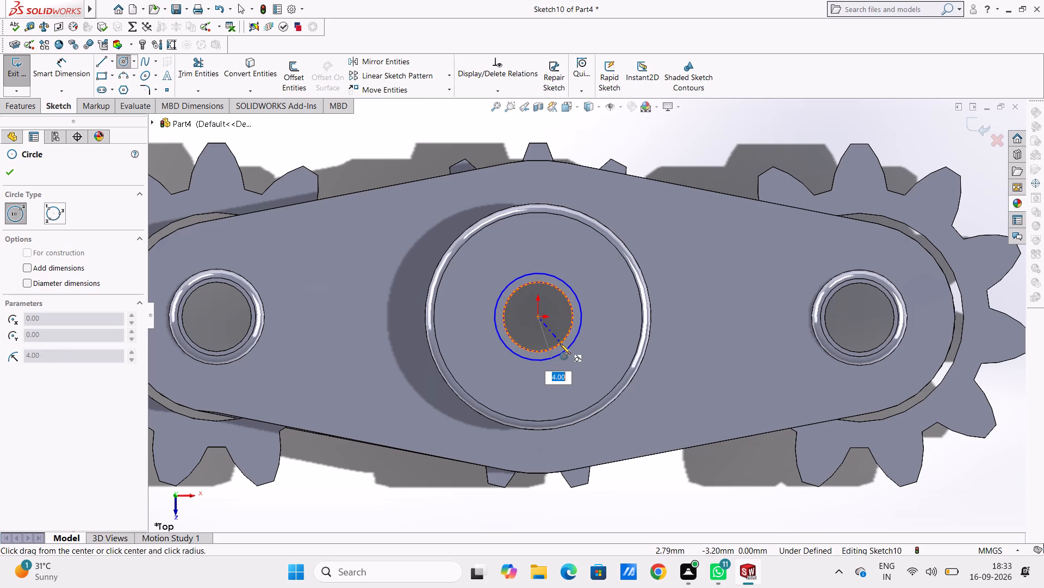
{"action": "left_click", "coordinate": [560, 342]}
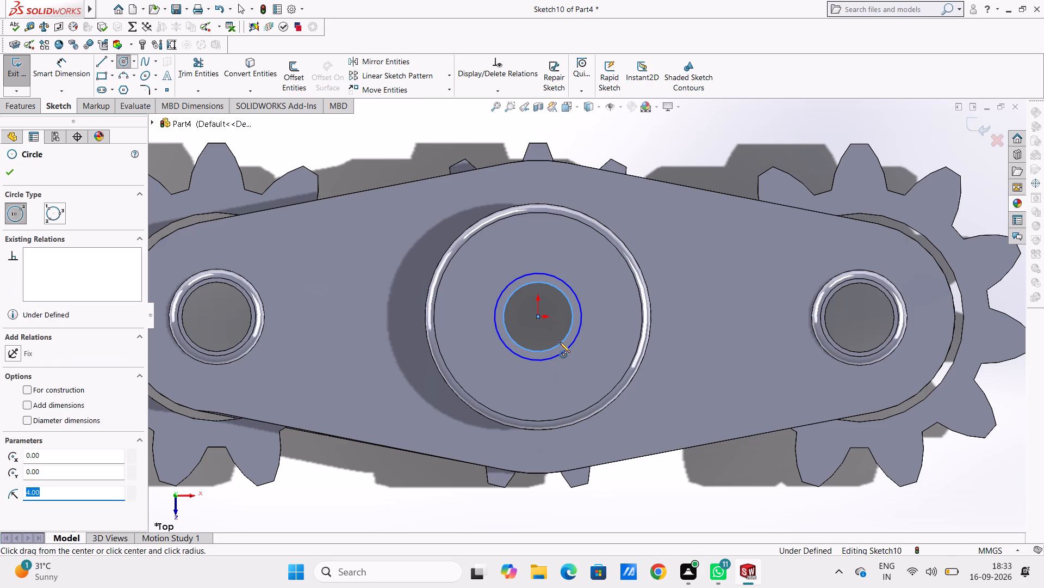
{"action": "key", "text": "Escape"}
{"action": "key", "text": "Escape"}
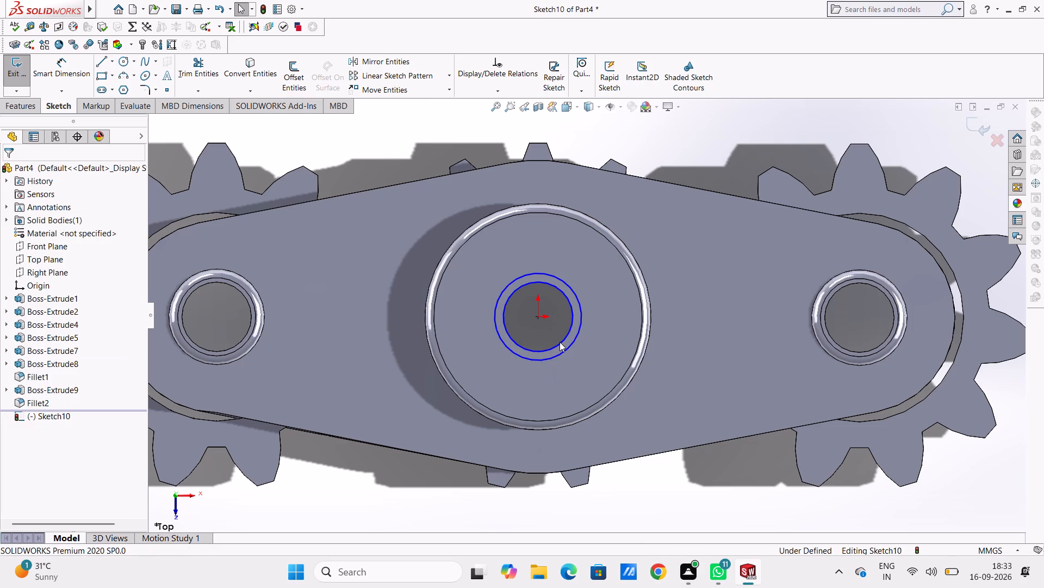
Dimension the two concentric circles on the central disc with diameters of 10 mm and 8 mm.
{"action": "left_click", "coordinate": [61, 66]}
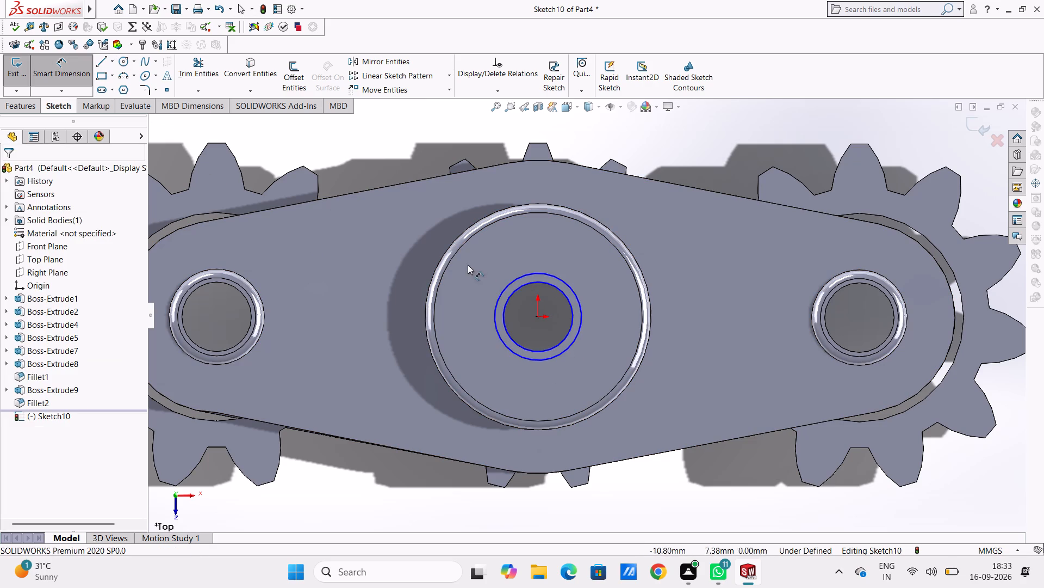
{"action": "left_click", "coordinate": [527, 272]}
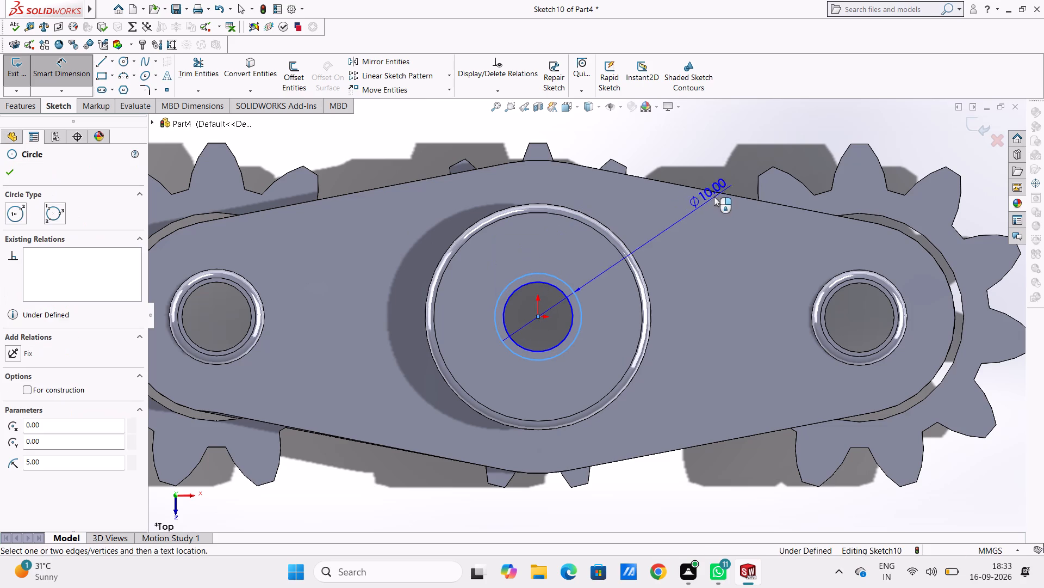
{"action": "left_click", "coordinate": [734, 163]}
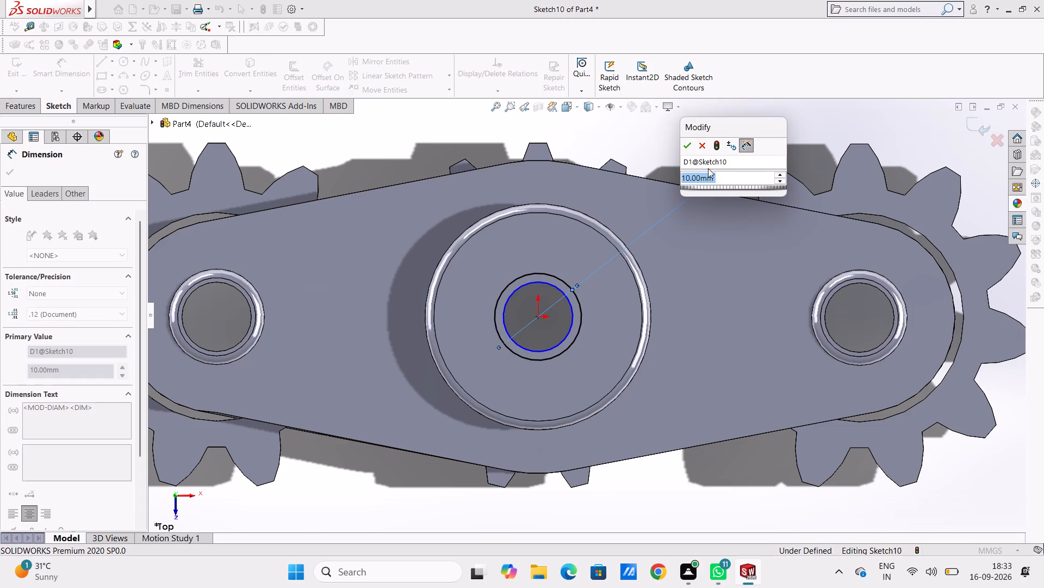
{"action": "left_click", "coordinate": [689, 146]}
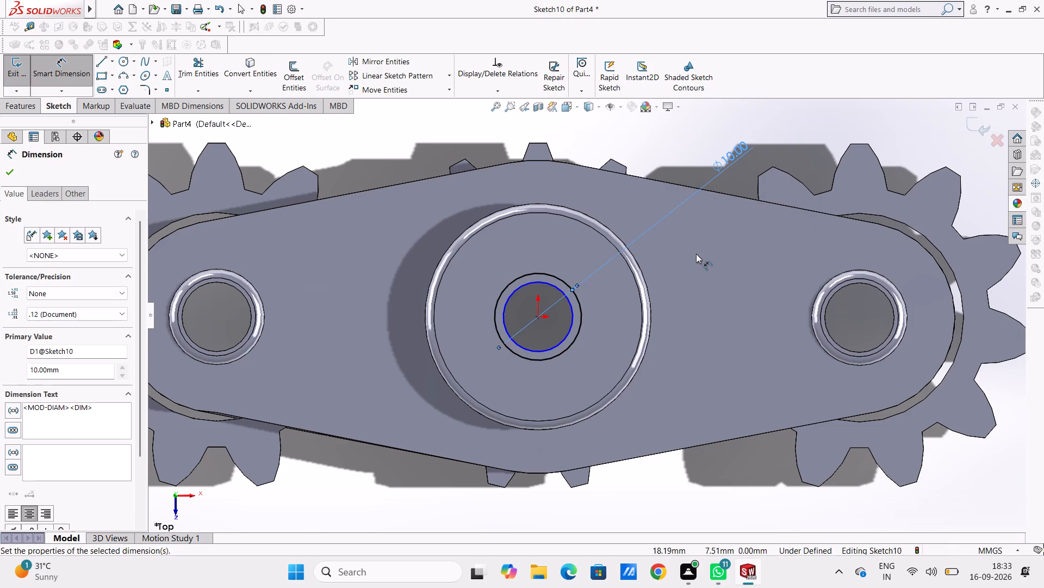
{"action": "left_click", "coordinate": [696, 255]}
{"action": "left_click", "coordinate": [570, 309]}
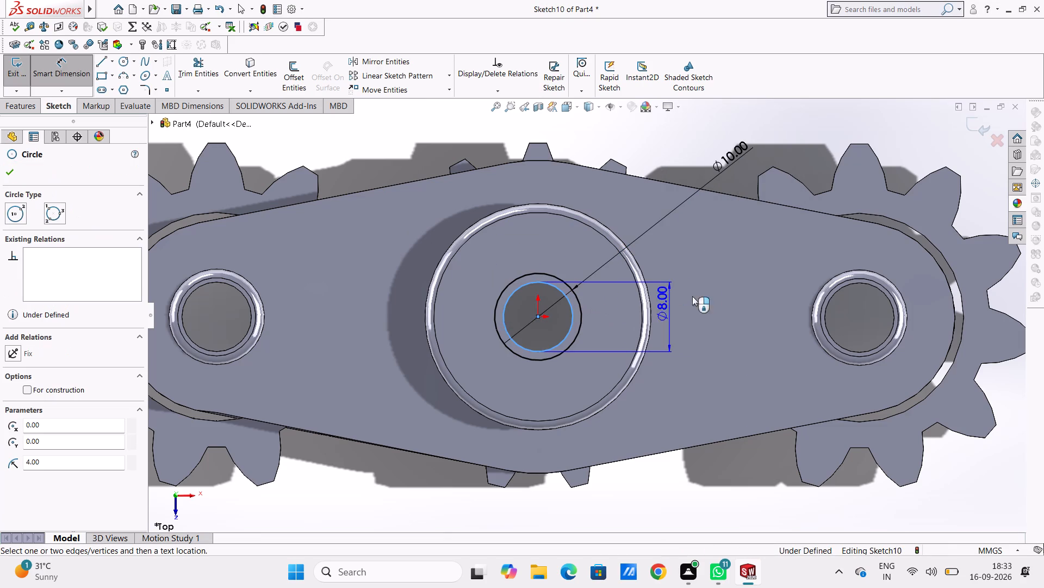
{"action": "left_click", "coordinate": [754, 247]}
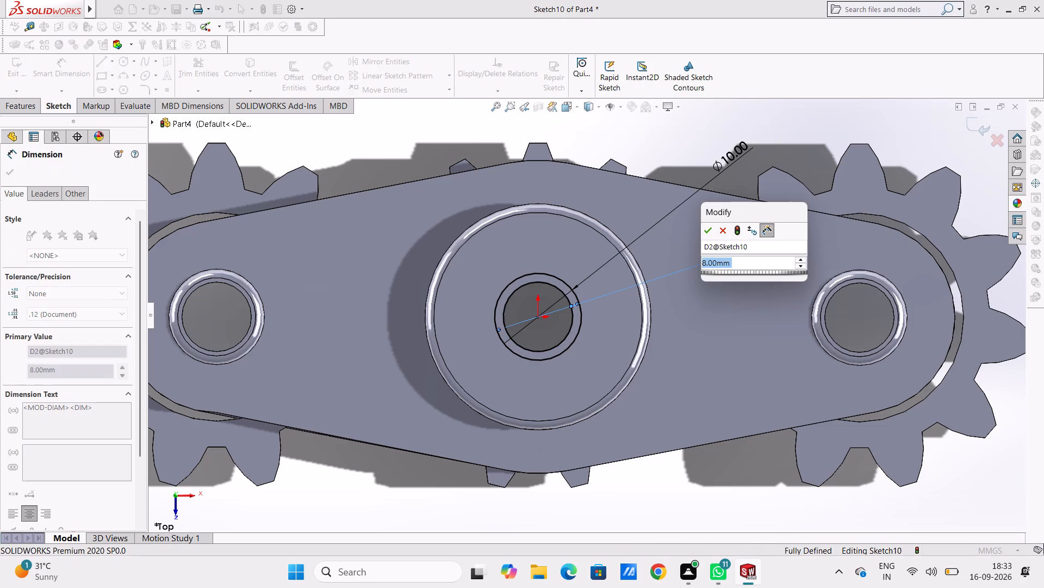
{"action": "left_click", "coordinate": [713, 236]}
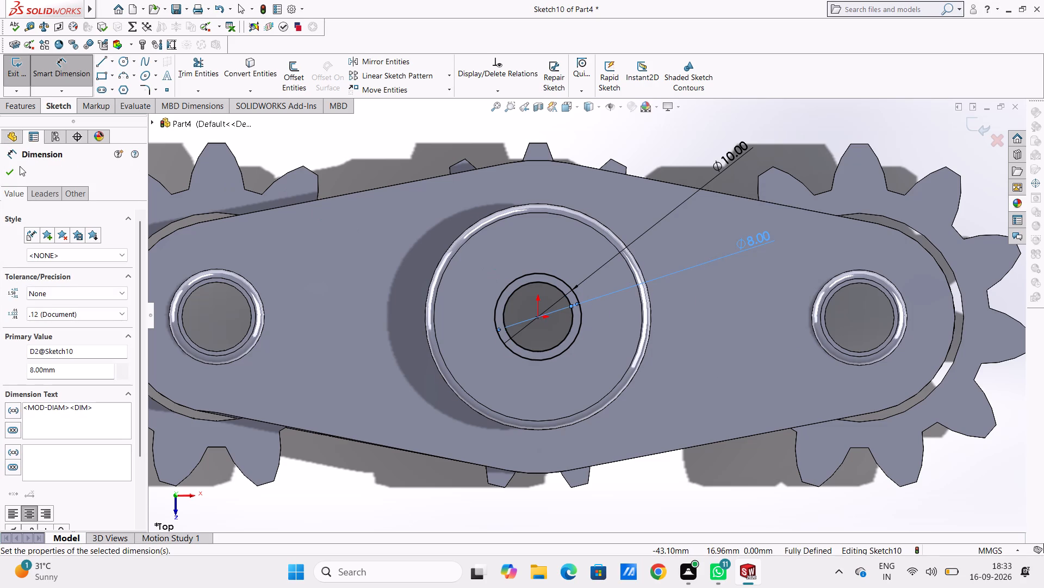
{"action": "left_click", "coordinate": [9, 175]}
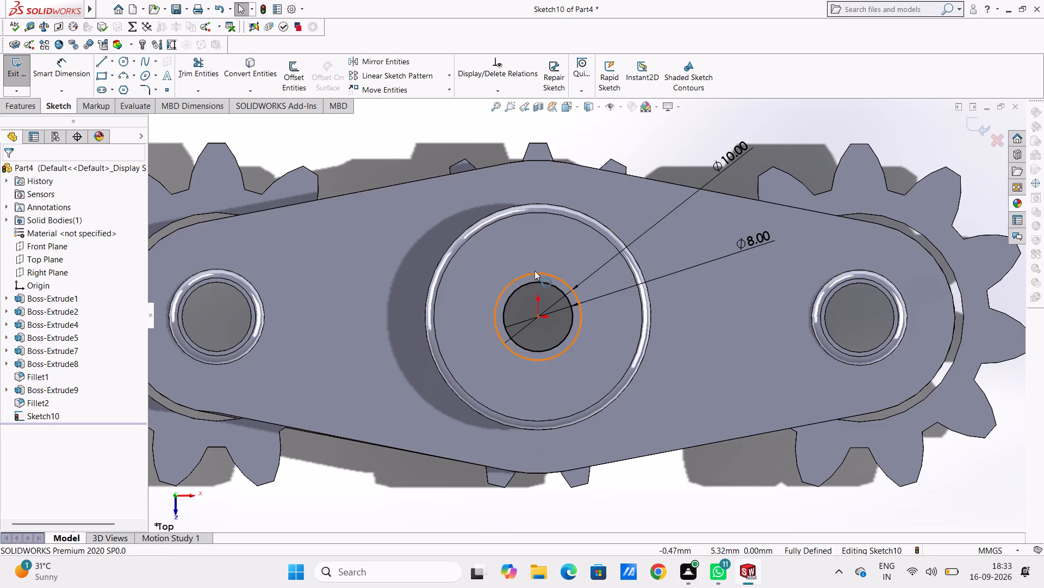
Extrude the 10 mm and 8 mm circle sketch 1 mm outward from the central disc's top face as a merged ring boss.
{"action": "middle_click_drag", "start_coordinate": [516, 274], "coordinate": [441, 267]}
{"action": "middle_click", "coordinate": [440, 267]}
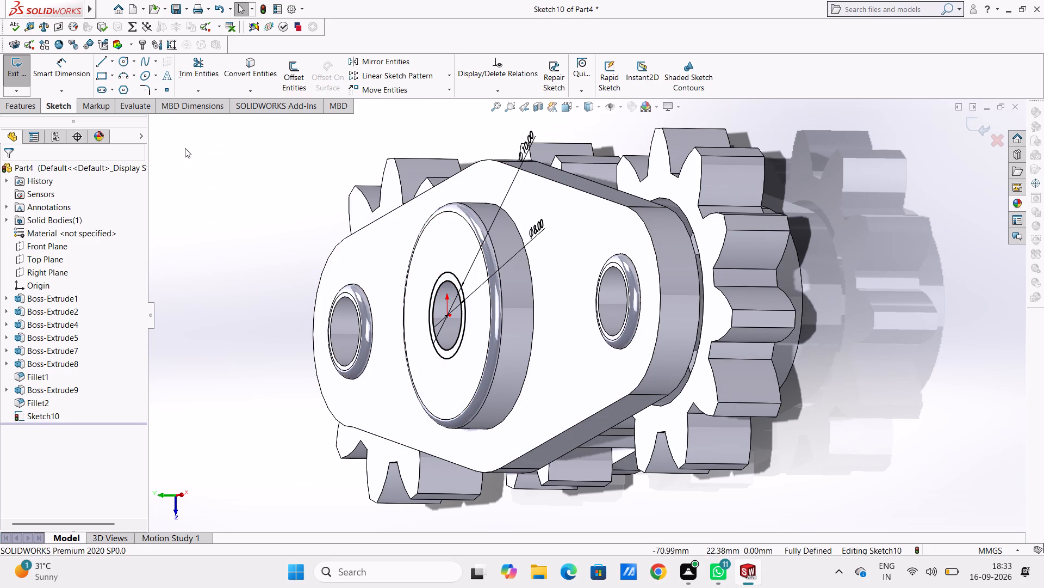
{"action": "left_click", "coordinate": [34, 105]}
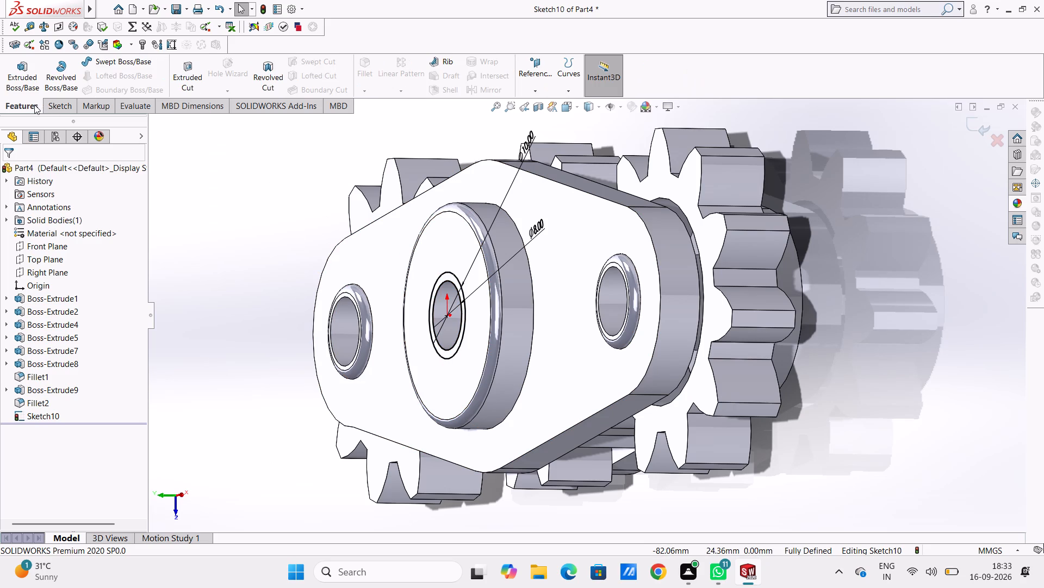
{"action": "left_click", "coordinate": [28, 71]}
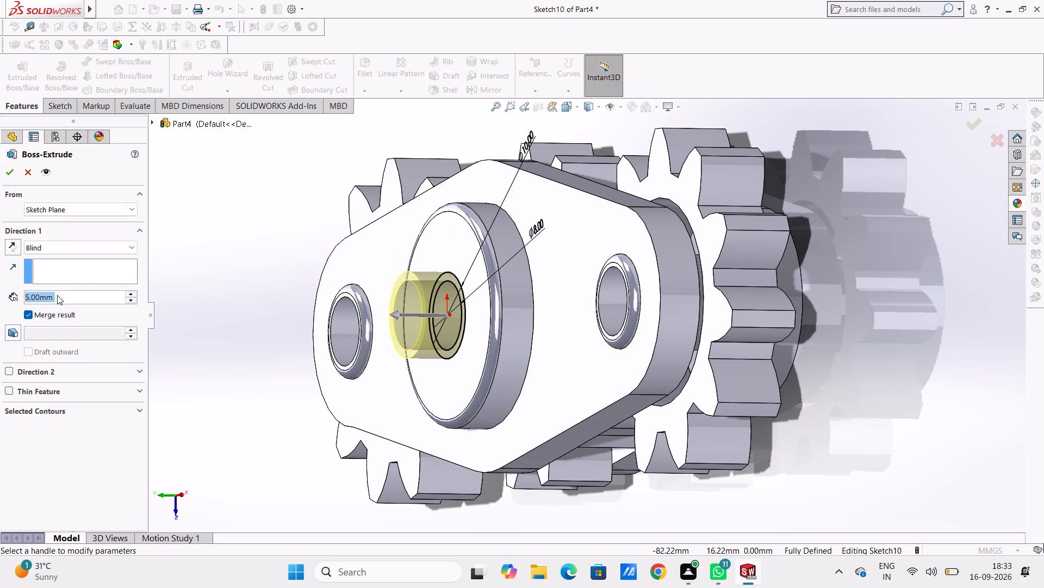
{"action": "key", "text": "1"}
{"action": "key", "text": "Return"}
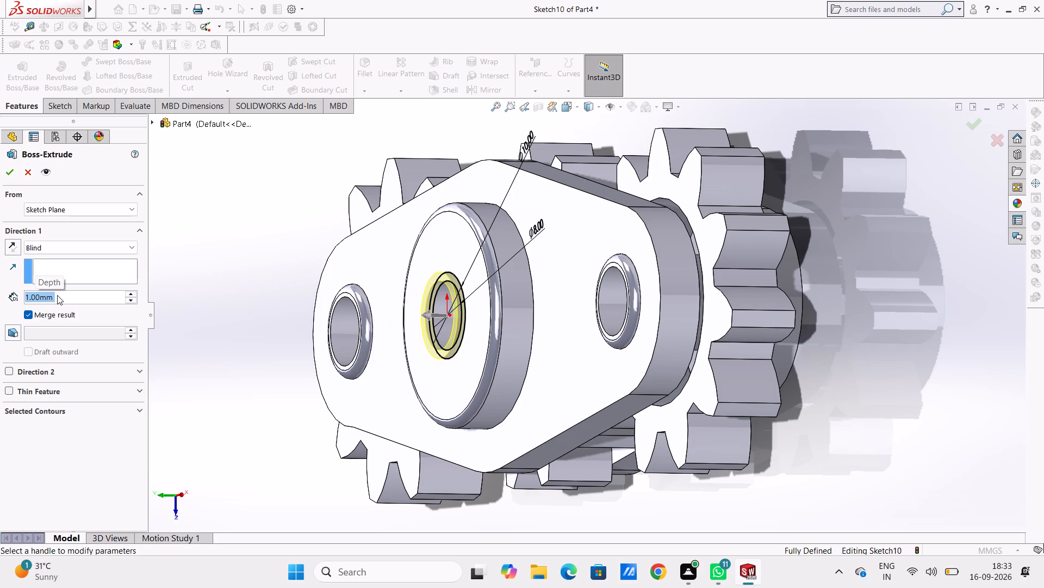
{"action": "left_click", "coordinate": [9, 177]}
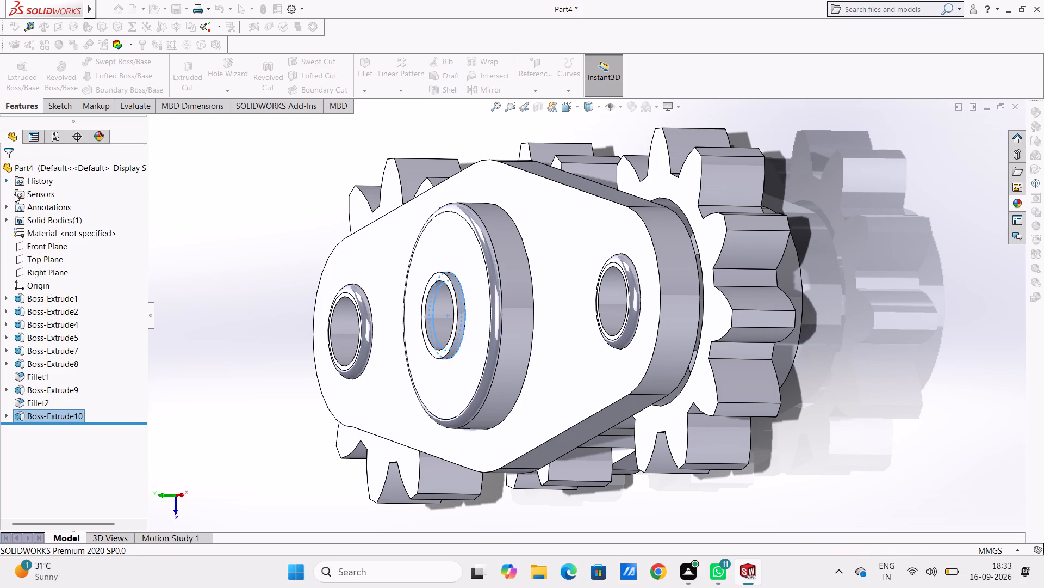
{"action": "left_click", "coordinate": [251, 260]}
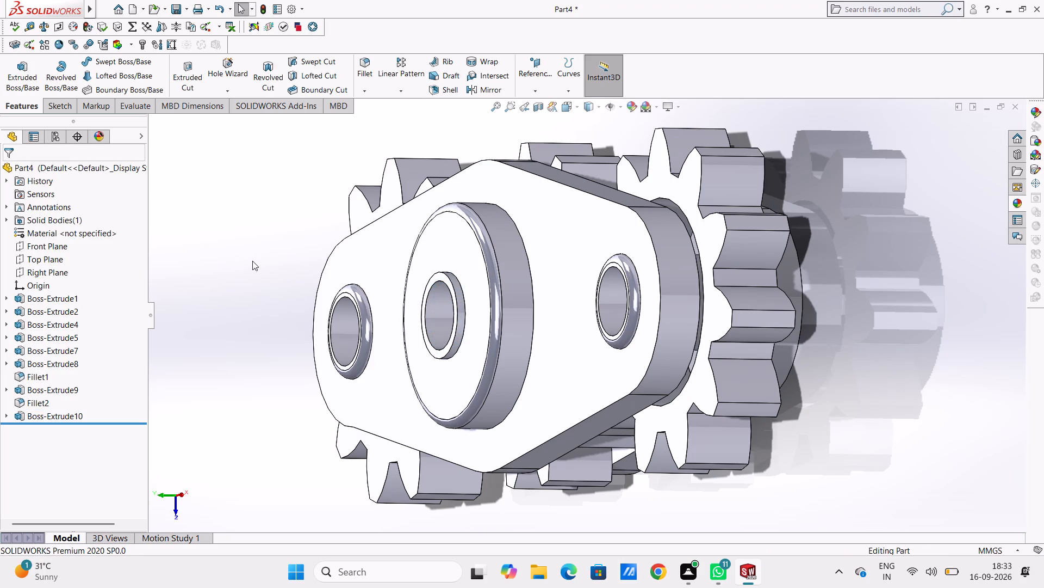
Fillet the outer top edge of the ring boss on the central disc with a 1 mm radius.
{"action": "key", "text": "ctrl+5"}
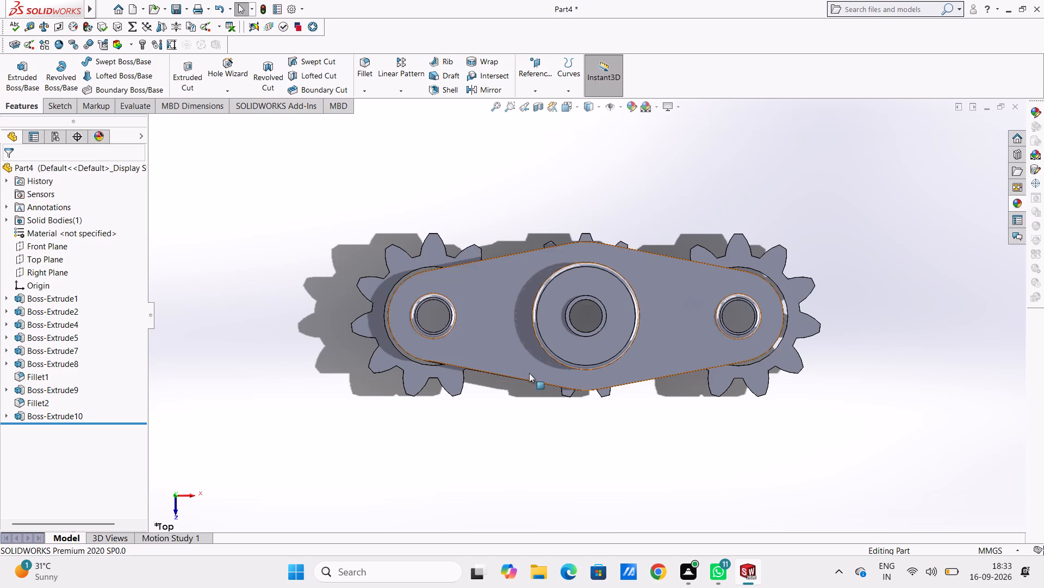
{"action": "key", "text": "ctrl+7"}
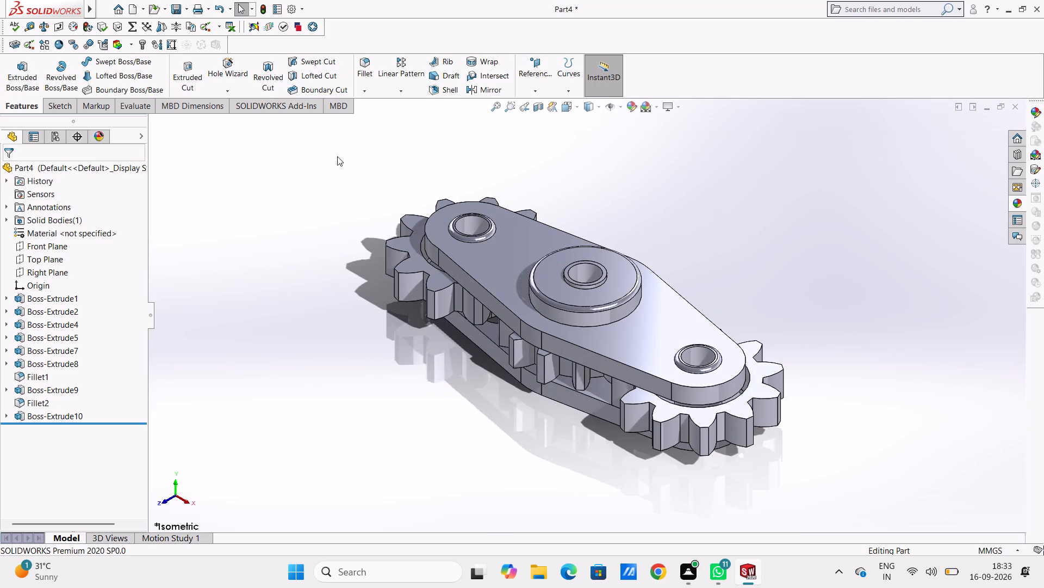
{"action": "scroll", "coordinate": [640, 289], "scroll_direction": "down", "scroll_amount": 4}
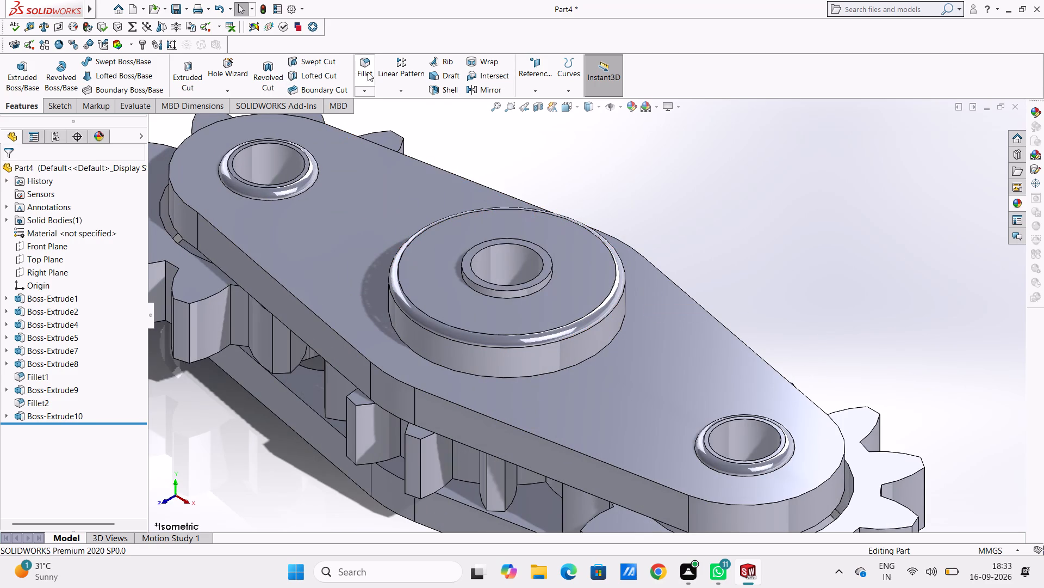
{"action": "left_click", "coordinate": [368, 72]}
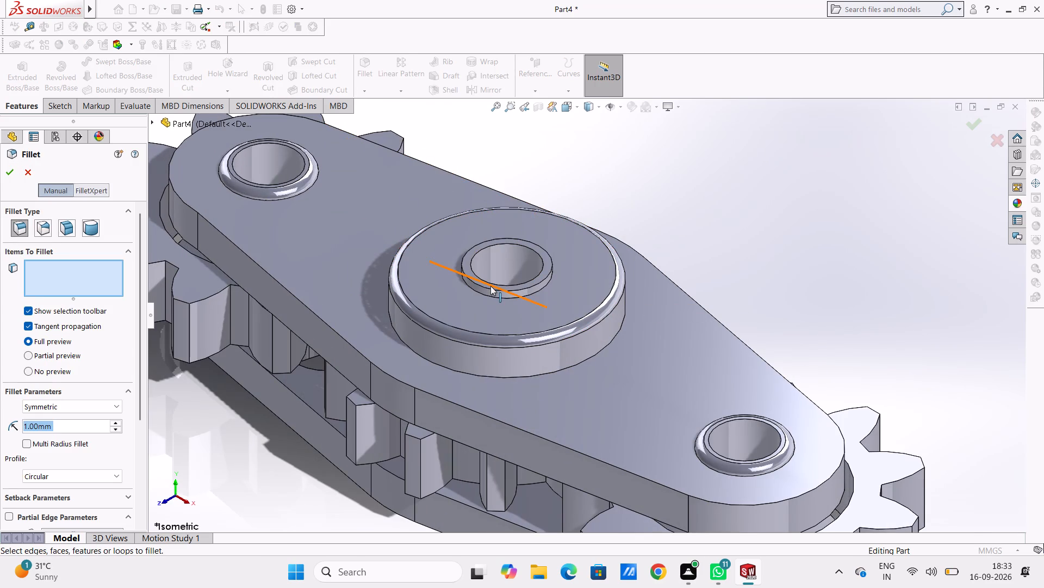
{"action": "left_click", "coordinate": [490, 288]}
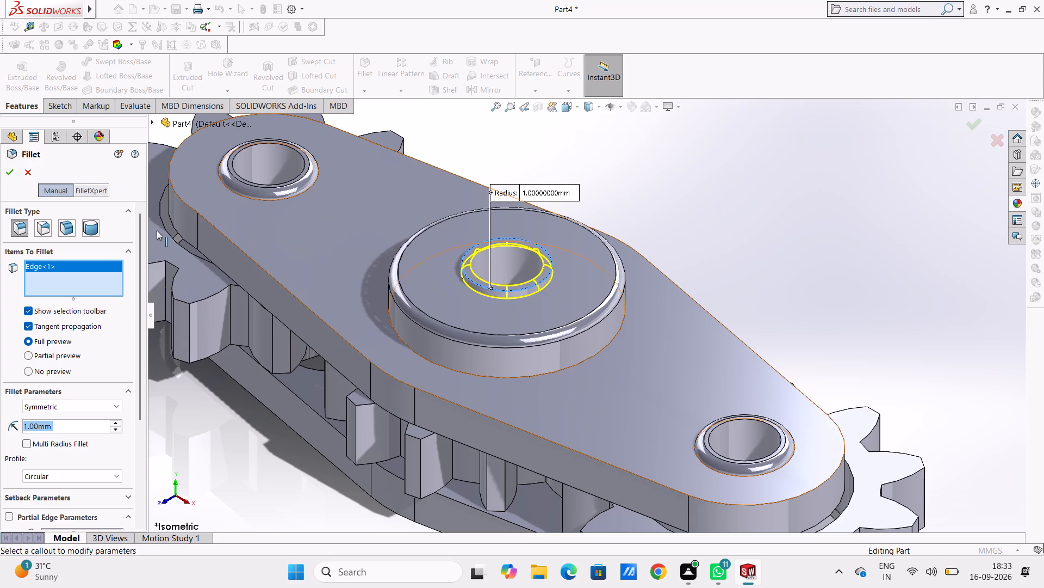
{"action": "left_click", "coordinate": [11, 173]}
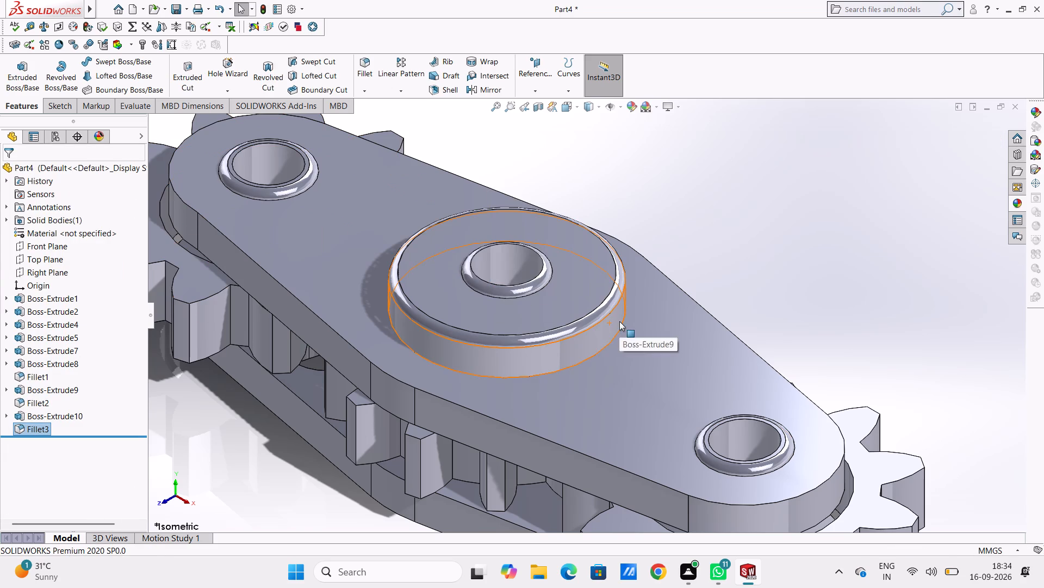
Fillet the inner hole edge of the central disc's ring boss with a 0.5 mm radius.
{"action": "left_click", "coordinate": [359, 60]}
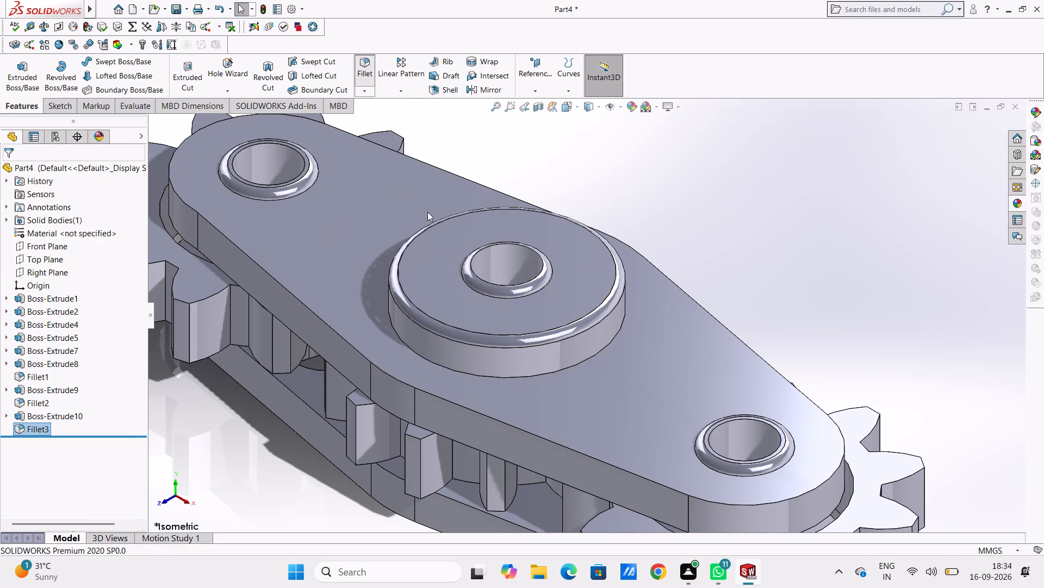
{"action": "left_click", "coordinate": [470, 264]}
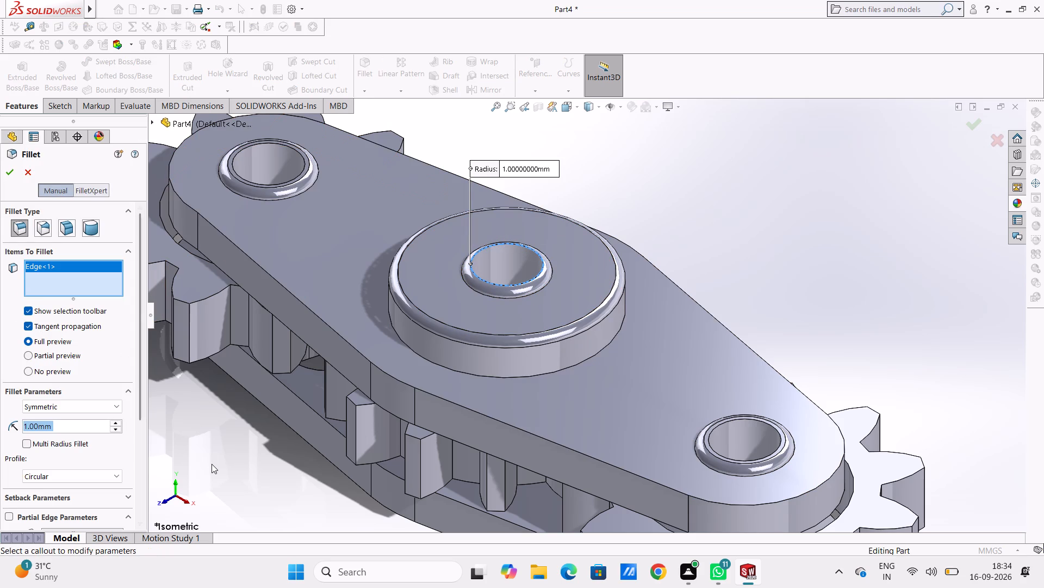
{"action": "type", "text": "0.5"}
{"action": "key", "text": "Return"}
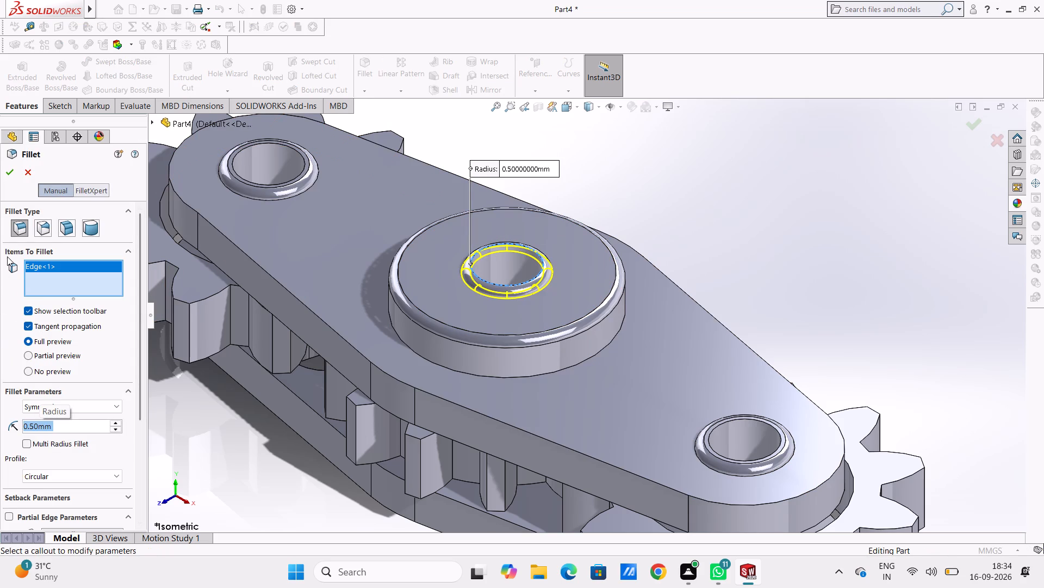
{"action": "left_click", "coordinate": [9, 174]}
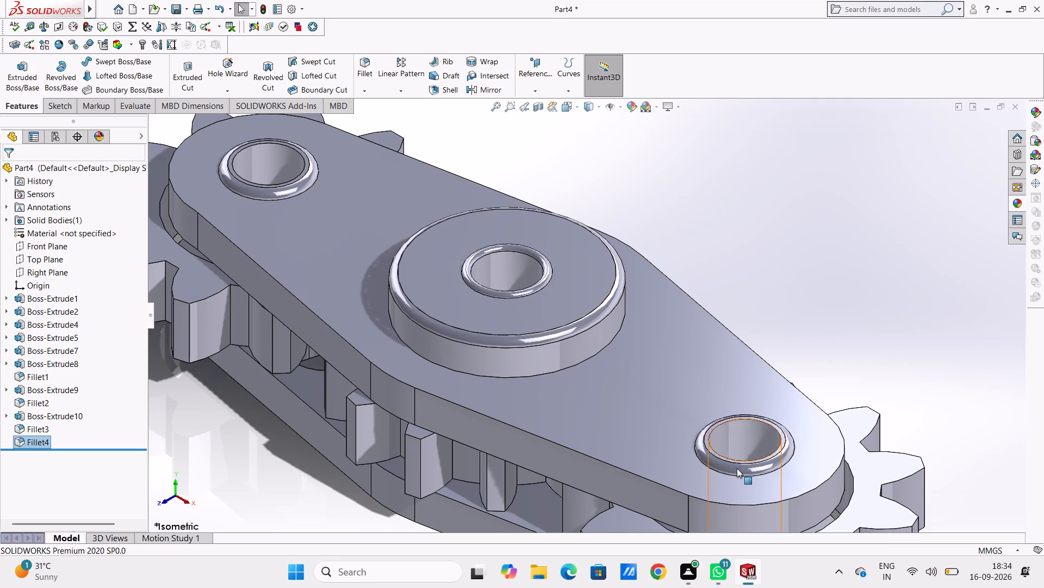
Fillet the inner top hole edge of the ring boss at the plate's +X end with a 0.5 mm radius.
{"action": "scroll", "coordinate": [752, 453], "scroll_direction": "down", "scroll_amount": 5}
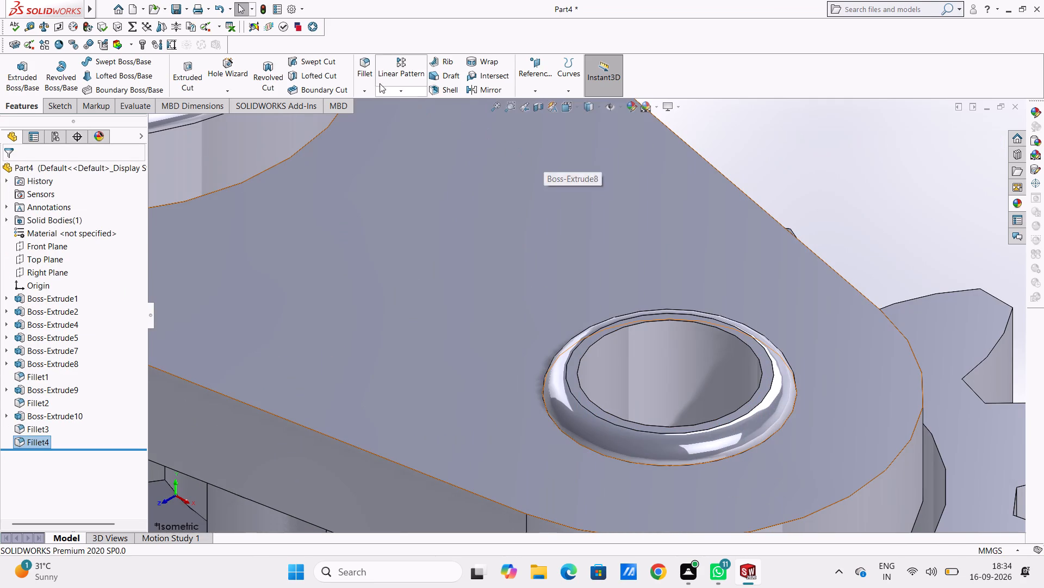
{"action": "left_click", "coordinate": [364, 67]}
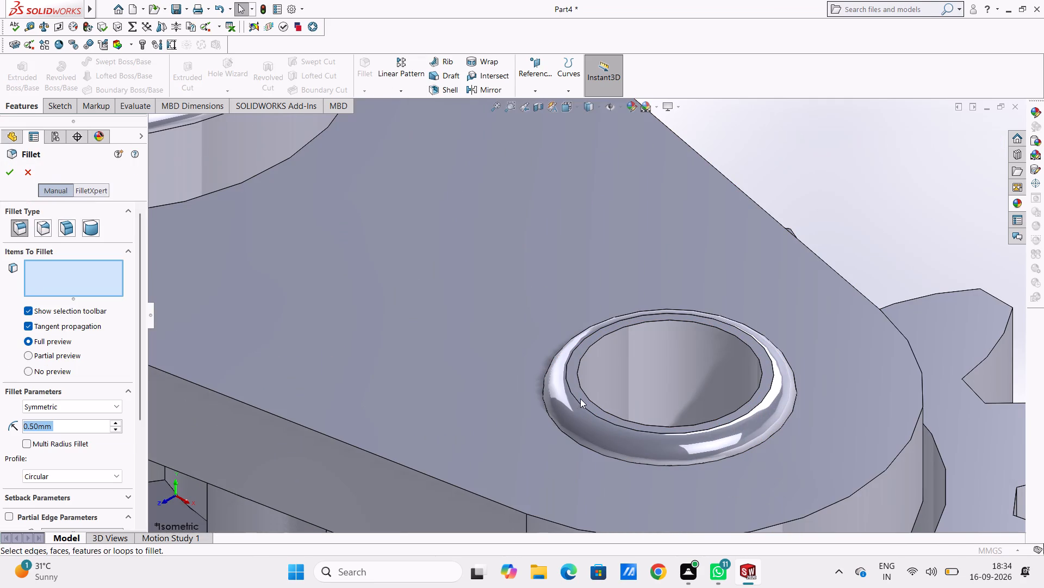
{"action": "left_click", "coordinate": [586, 394]}
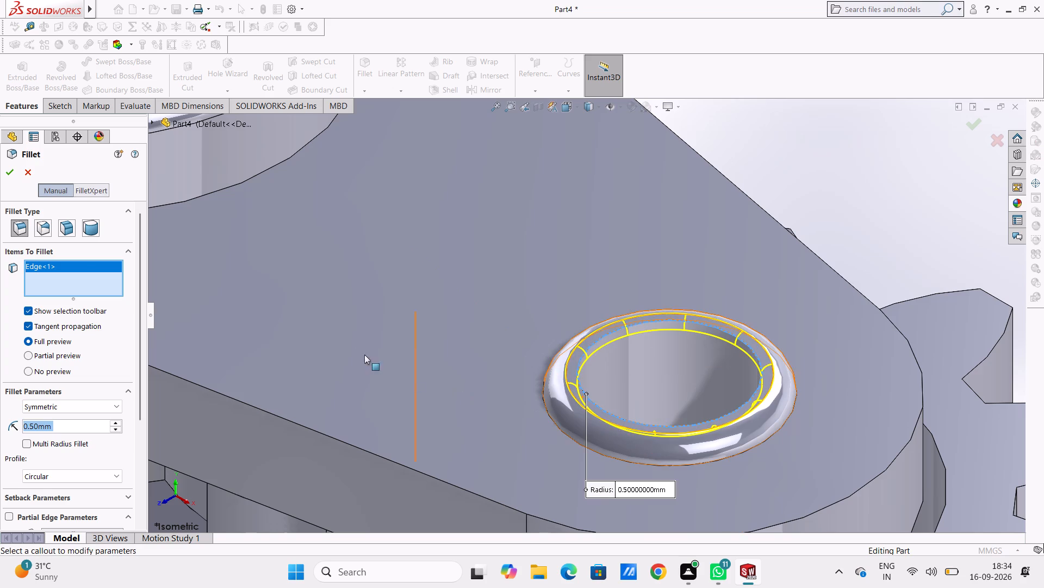
{"action": "left_click", "coordinate": [12, 170]}
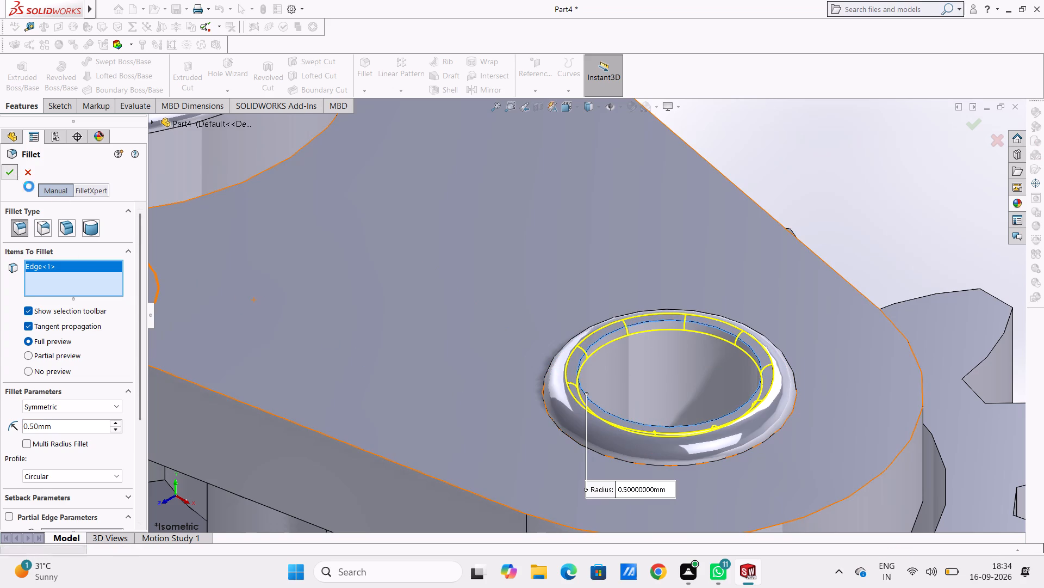
Fillet the inner top hole edge of the ring boss at the plate's -X end with a 0.5 mm radius.
{"action": "scroll", "coordinate": [427, 360], "scroll_direction": "up", "scroll_amount": 7}
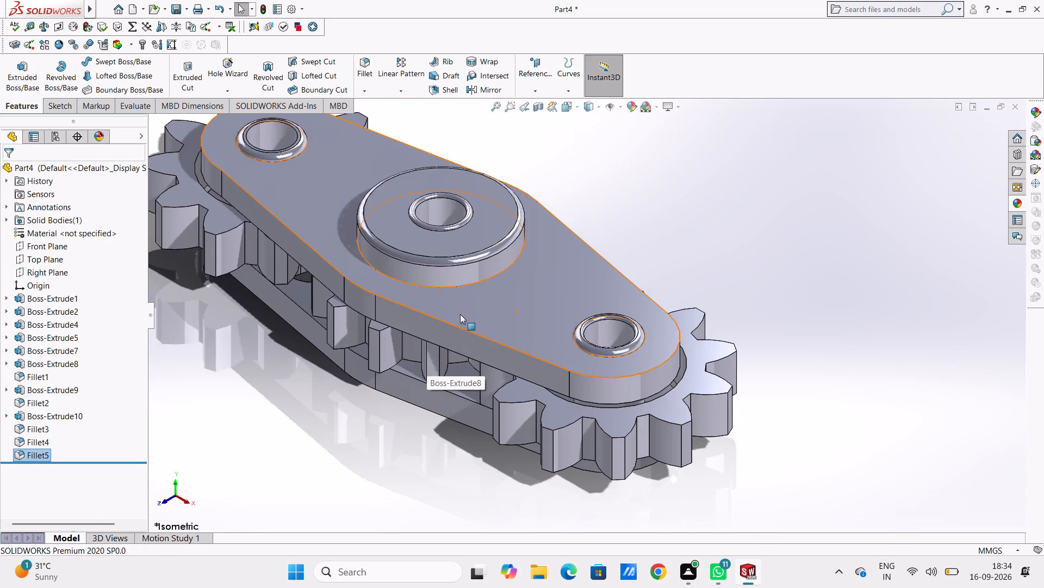
{"action": "scroll", "coordinate": [455, 291], "scroll_direction": "up", "scroll_amount": 4}
{"action": "scroll", "coordinate": [470, 219], "scroll_direction": "down", "scroll_amount": 10}
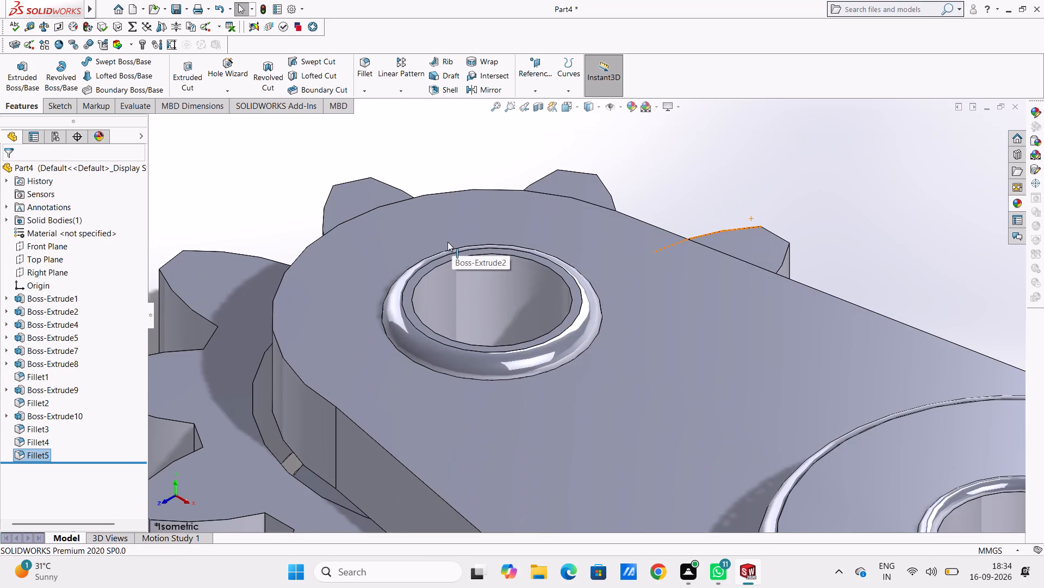
{"action": "left_click", "coordinate": [368, 62]}
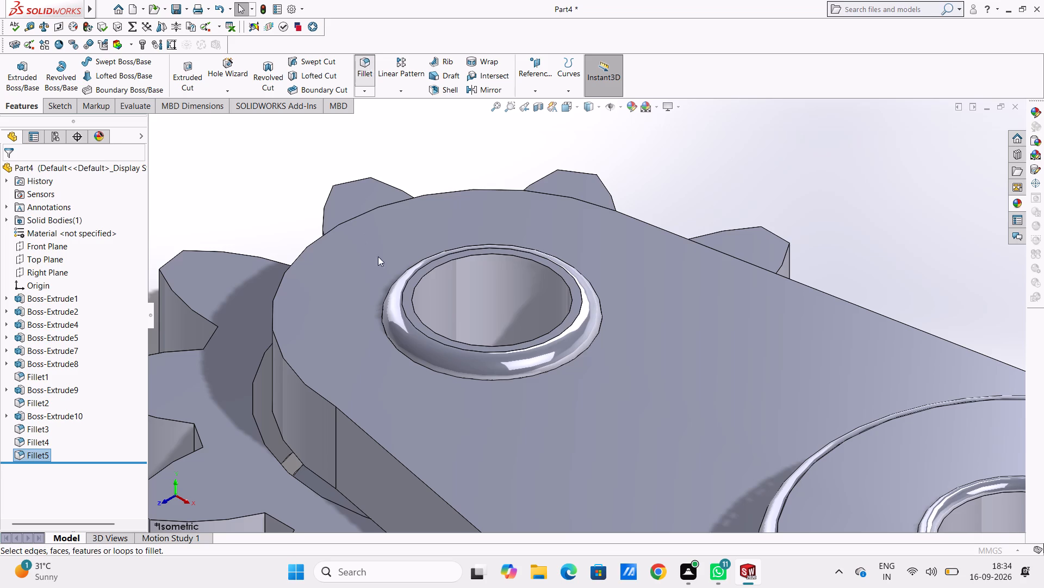
{"action": "left_click", "coordinate": [413, 311]}
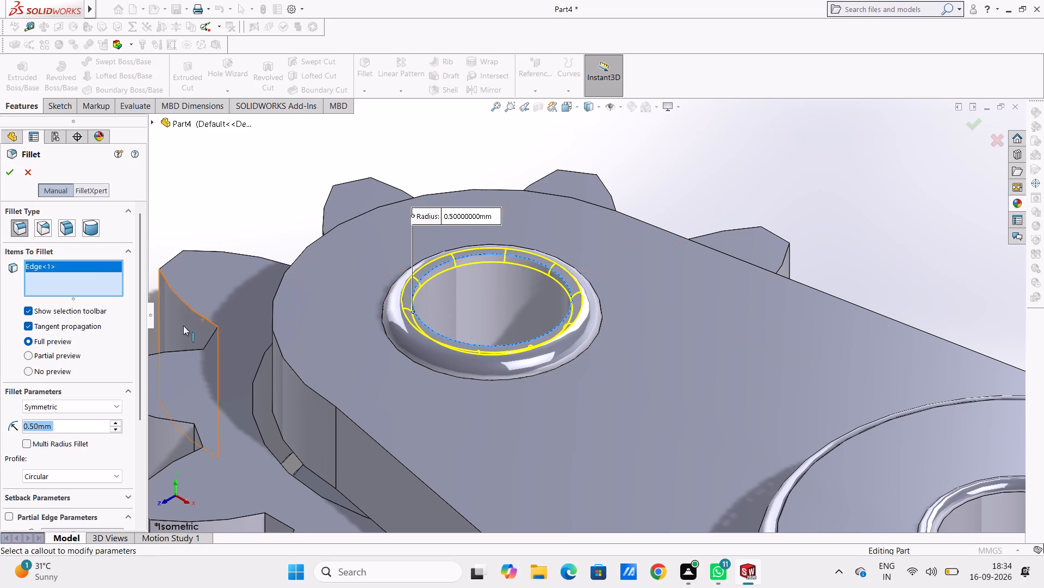
{"action": "left_click", "coordinate": [5, 171]}
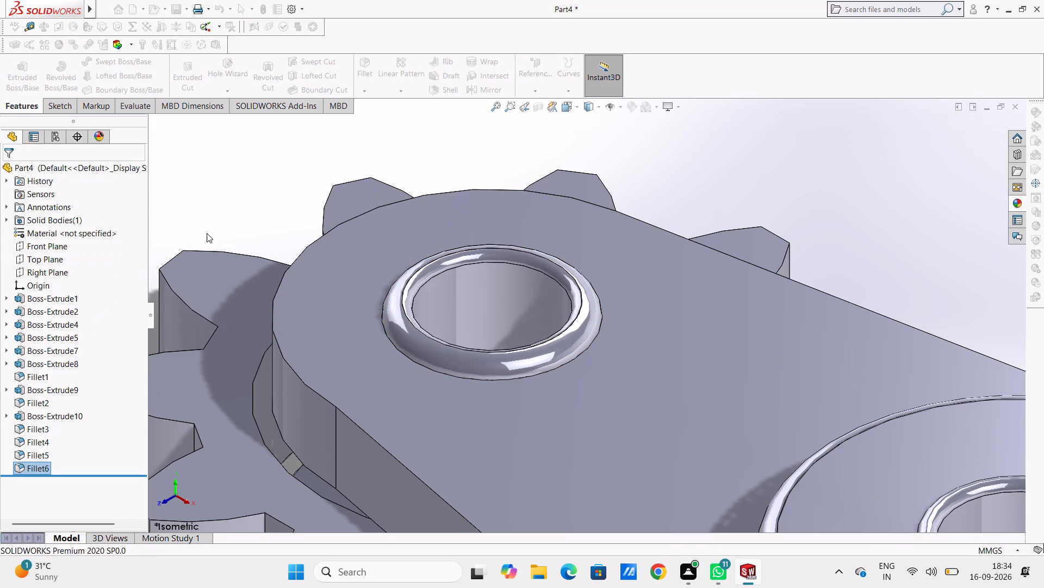
Apply a dark teal colour appearance to the upper plate's top face.
{"action": "scroll", "coordinate": [253, 246], "scroll_direction": "up", "scroll_amount": 5}
{"action": "scroll", "coordinate": [347, 292], "scroll_direction": "up", "scroll_amount": 3}
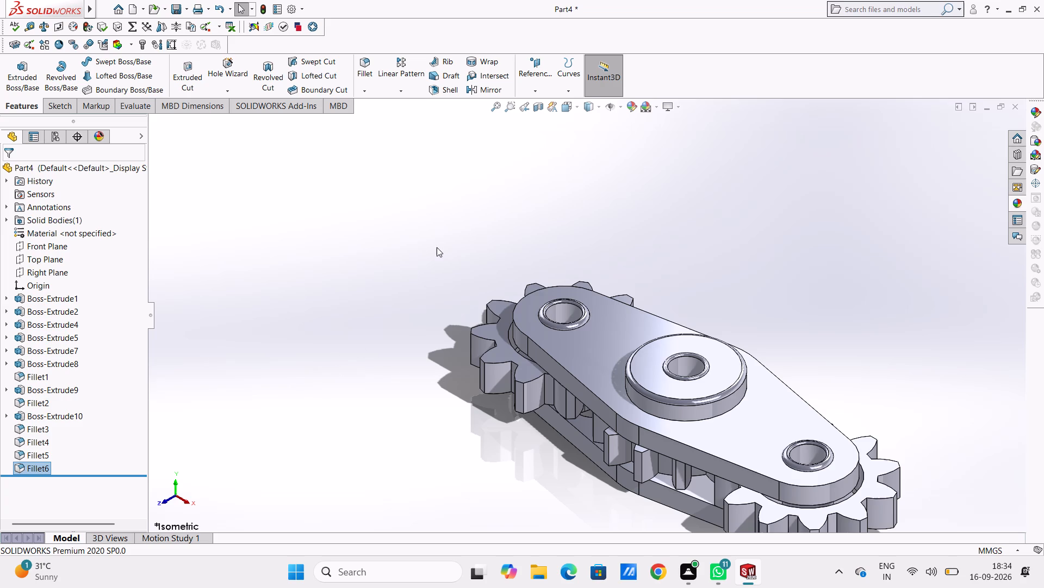
{"action": "key", "text": "ctrl+7"}
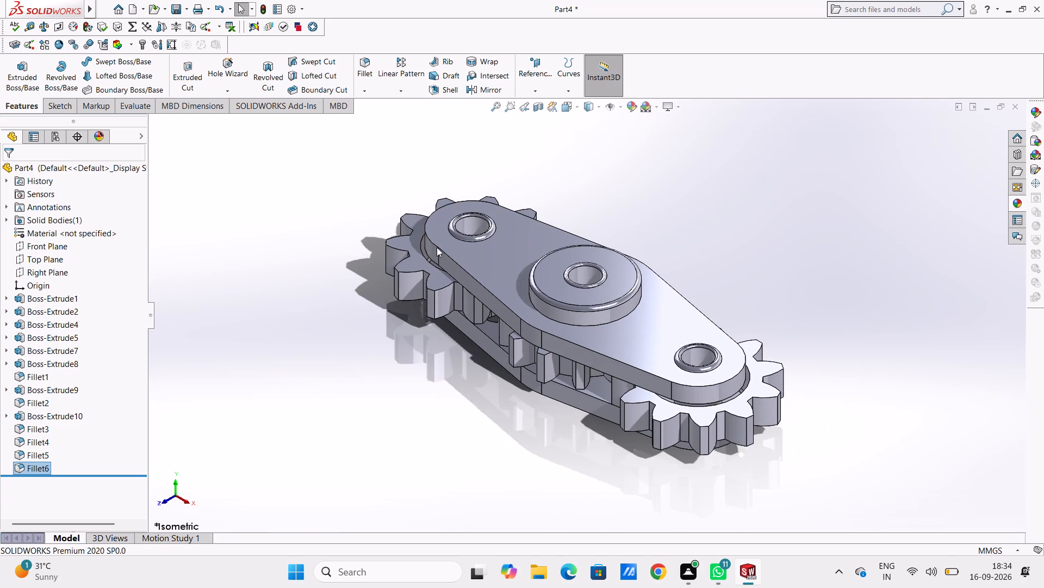
{"action": "left_click", "coordinate": [494, 268]}
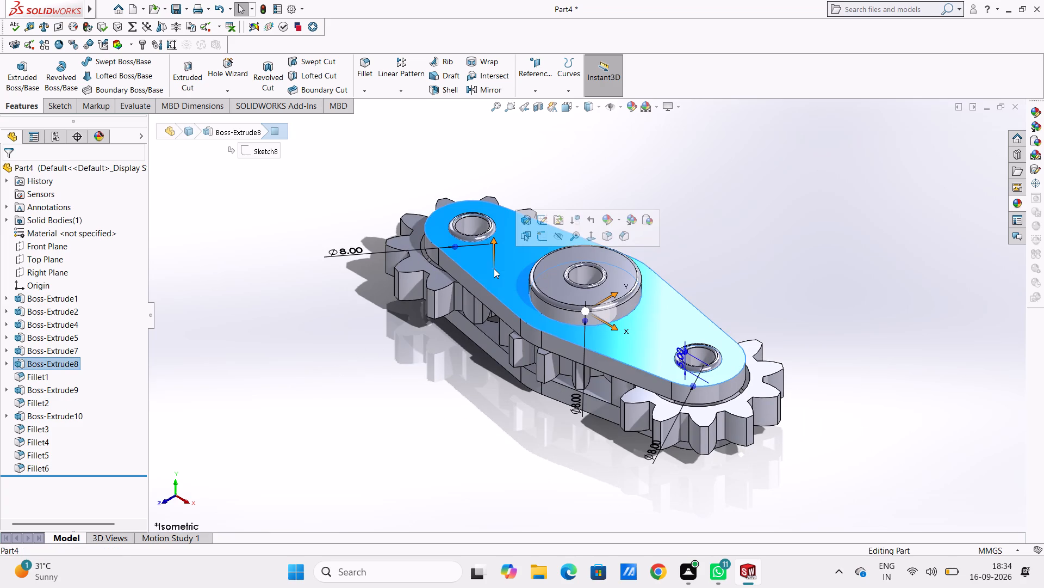
{"action": "left_click", "coordinate": [478, 290]}
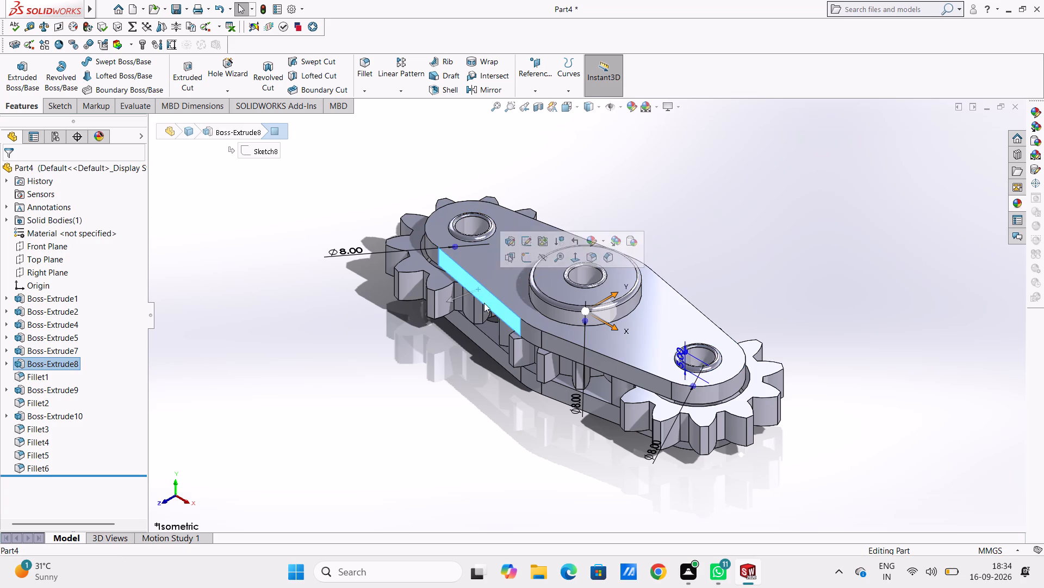
{"action": "left_click", "coordinate": [504, 255]}
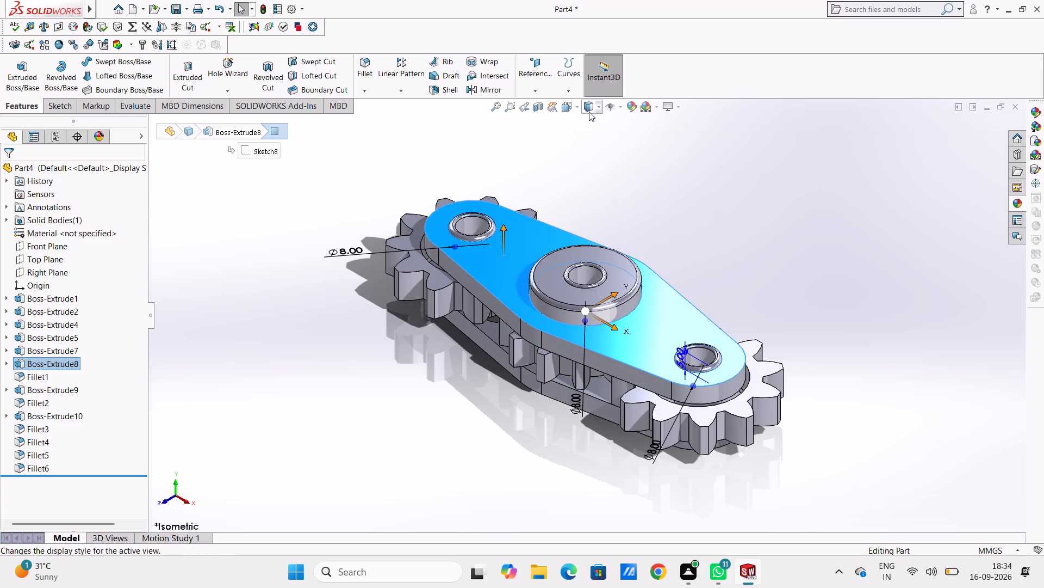
{"action": "left_click", "coordinate": [630, 111]}
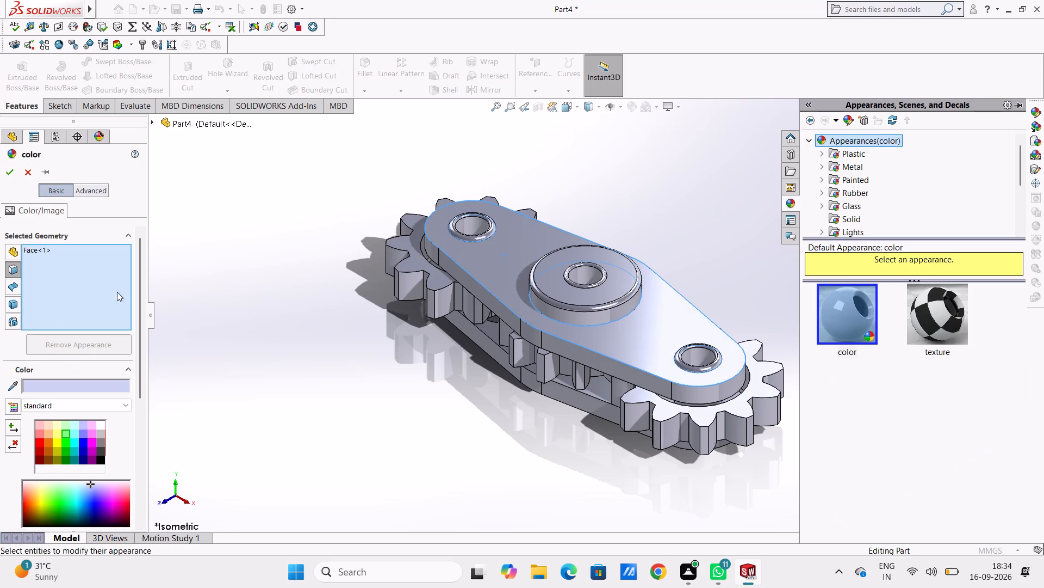
{"action": "left_click", "coordinate": [74, 449]}
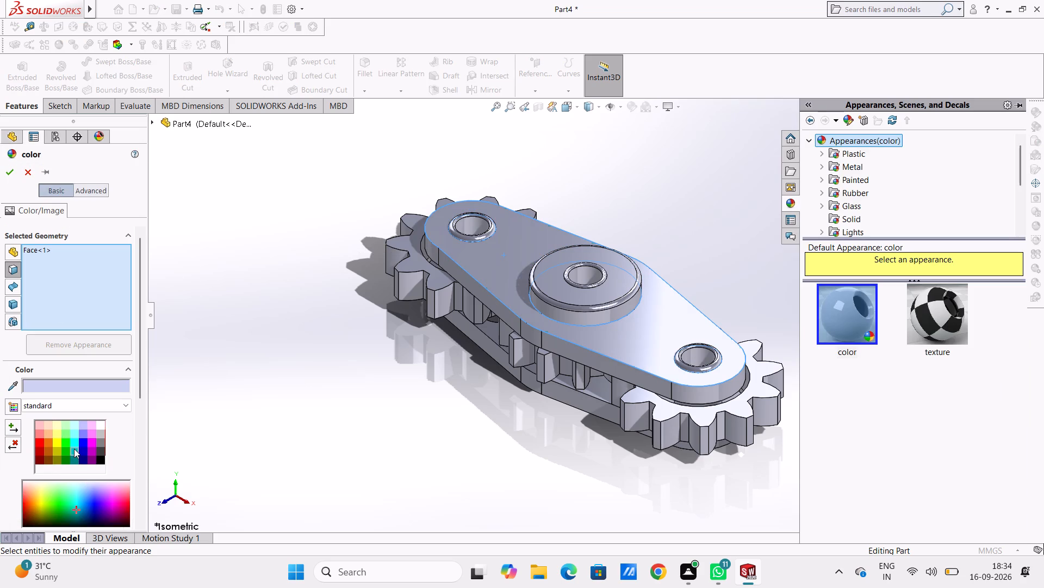
{"action": "left_click", "coordinate": [75, 431]}
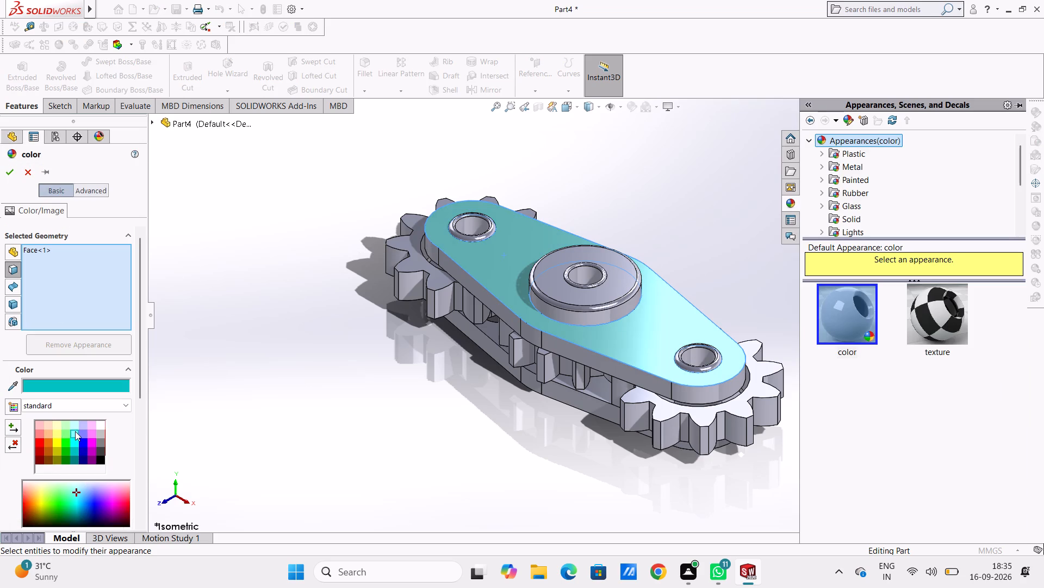
{"action": "left_click", "coordinate": [77, 458]}
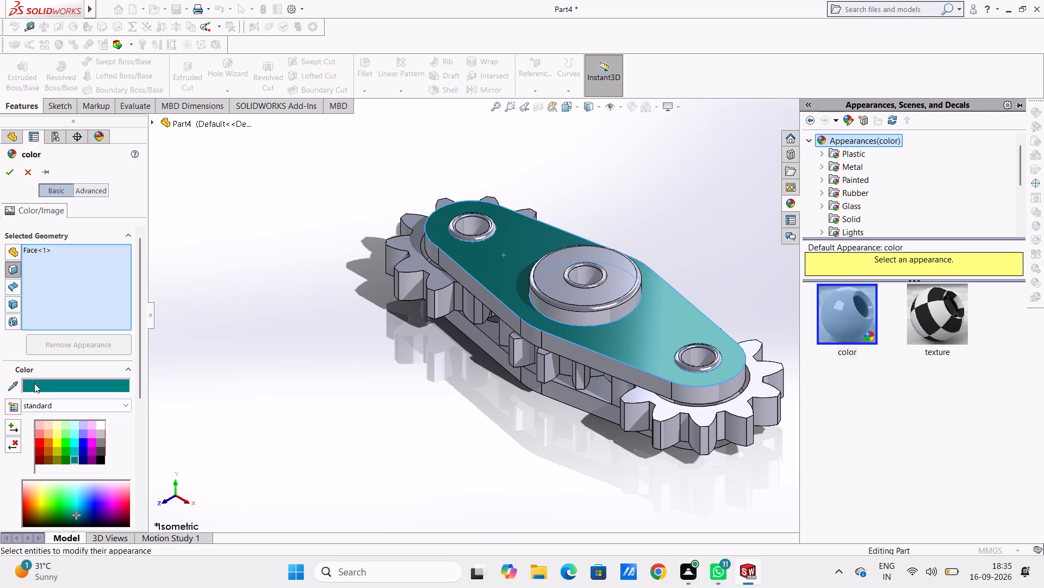
{"action": "left_click", "coordinate": [8, 174]}
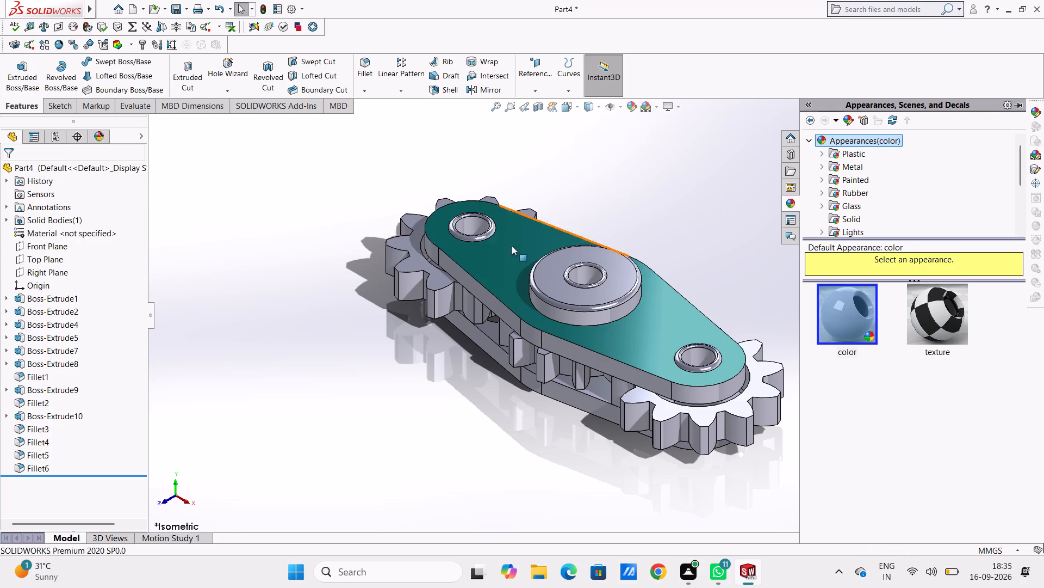
Apply the standard dark teal colour to the upper plate's front side faces, including the short middle face and both rounded ends.
{"action": "left_click", "coordinate": [462, 278]}
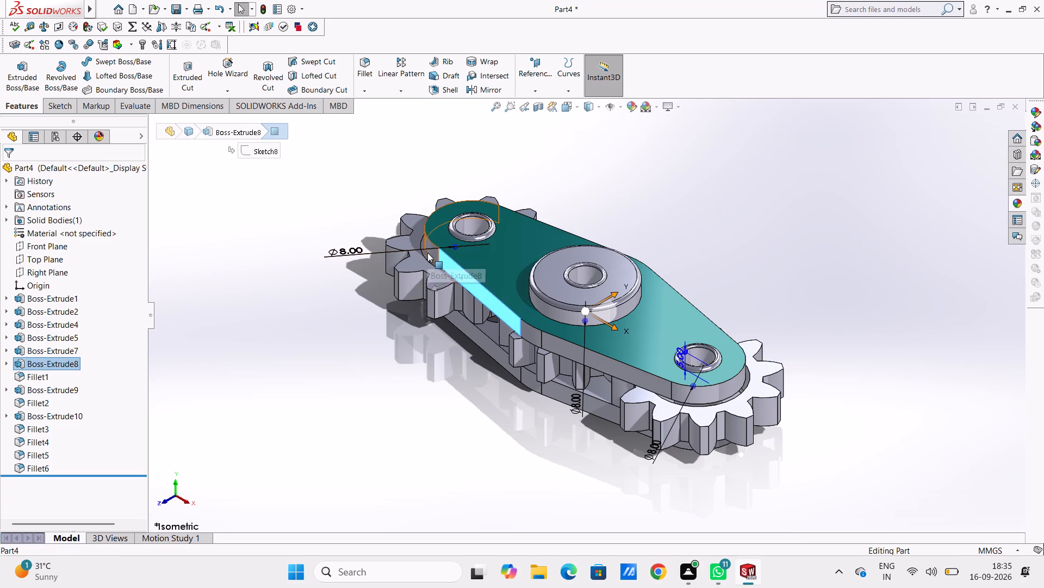
{"action": "left_click", "coordinate": [427, 252], "text": "ctrl"}
{"action": "left_click", "coordinate": [433, 251], "text": "ctrl"}
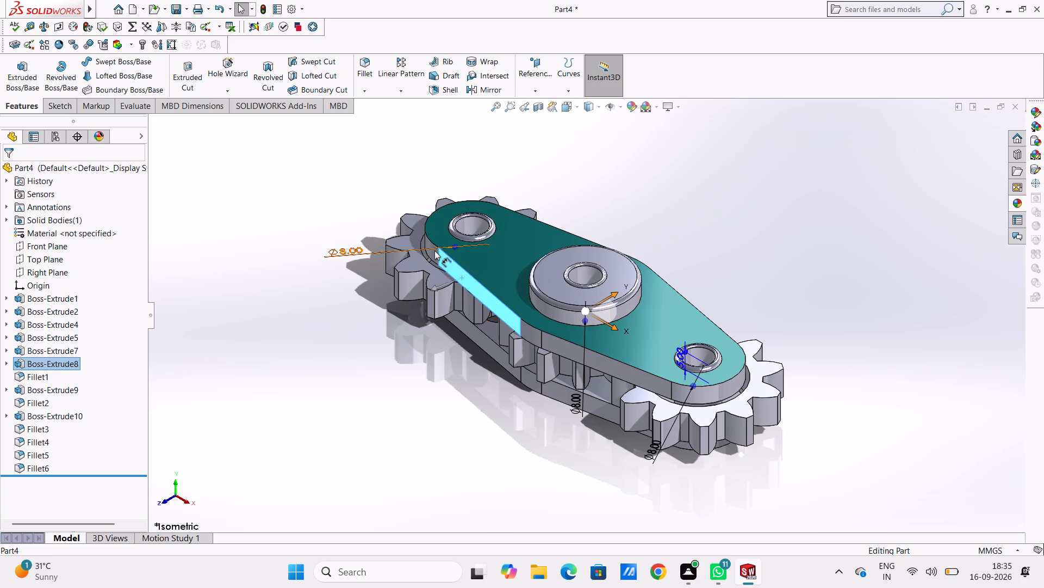
{"action": "scroll", "coordinate": [442, 249], "scroll_direction": "down", "scroll_amount": 4, "text": "ctrl"}
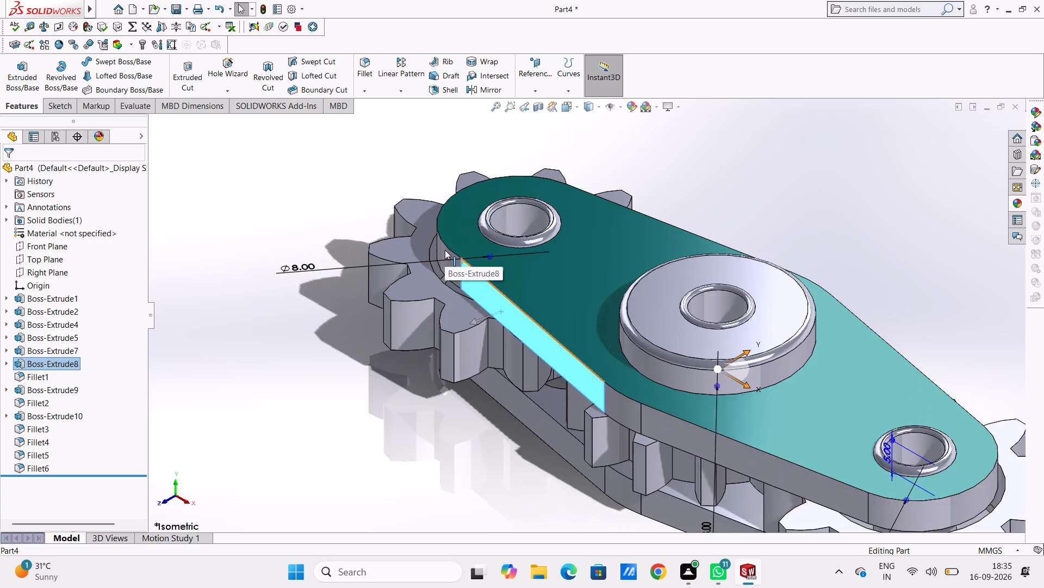
{"action": "scroll", "coordinate": [445, 250], "scroll_direction": "down", "scroll_amount": 2, "text": "ctrl"}
{"action": "left_click", "coordinate": [456, 260], "text": "ctrl"}
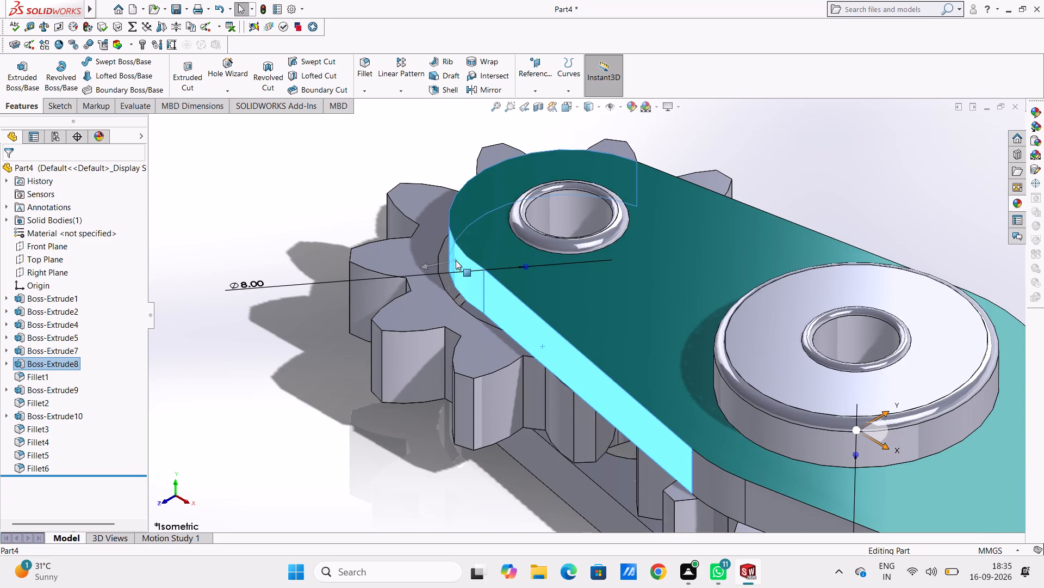
{"action": "scroll", "coordinate": [478, 316], "scroll_direction": "up", "scroll_amount": 5, "text": "ctrl"}
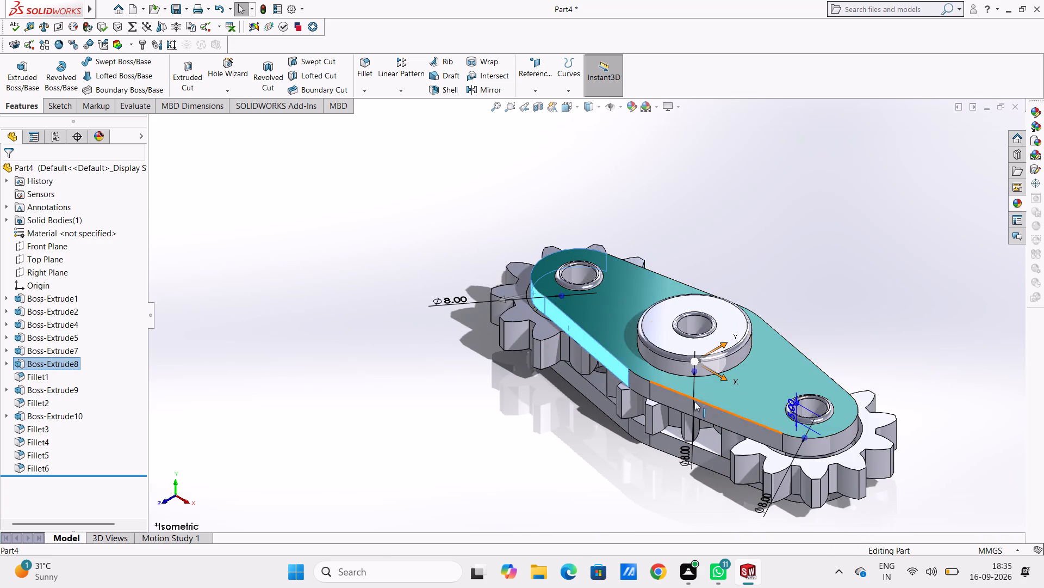
{"action": "left_click", "coordinate": [637, 383], "text": "ctrl"}
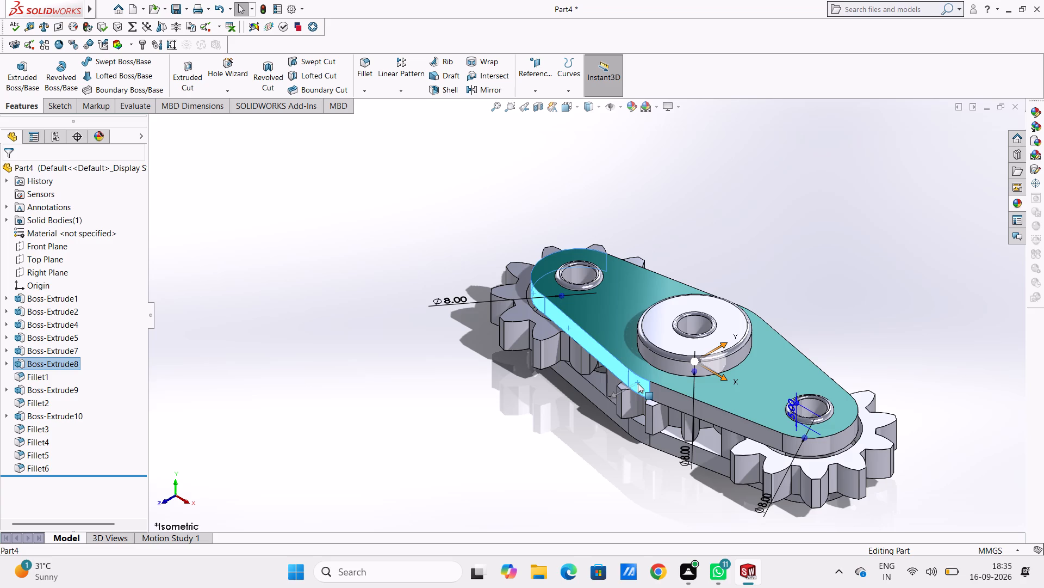
{"action": "left_click", "coordinate": [676, 402], "text": "ctrl"}
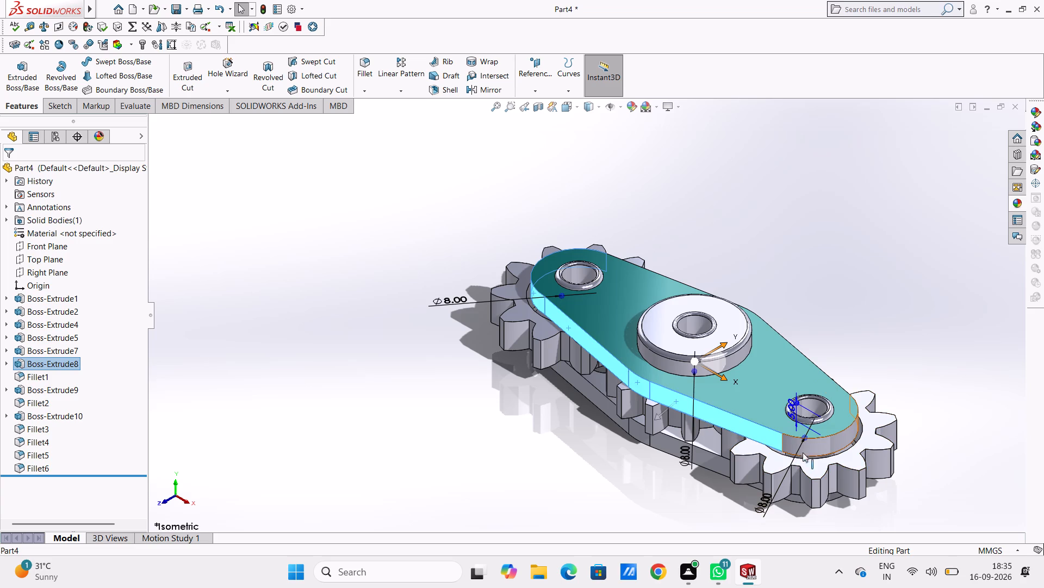
{"action": "left_click", "coordinate": [812, 446], "text": "ctrl"}
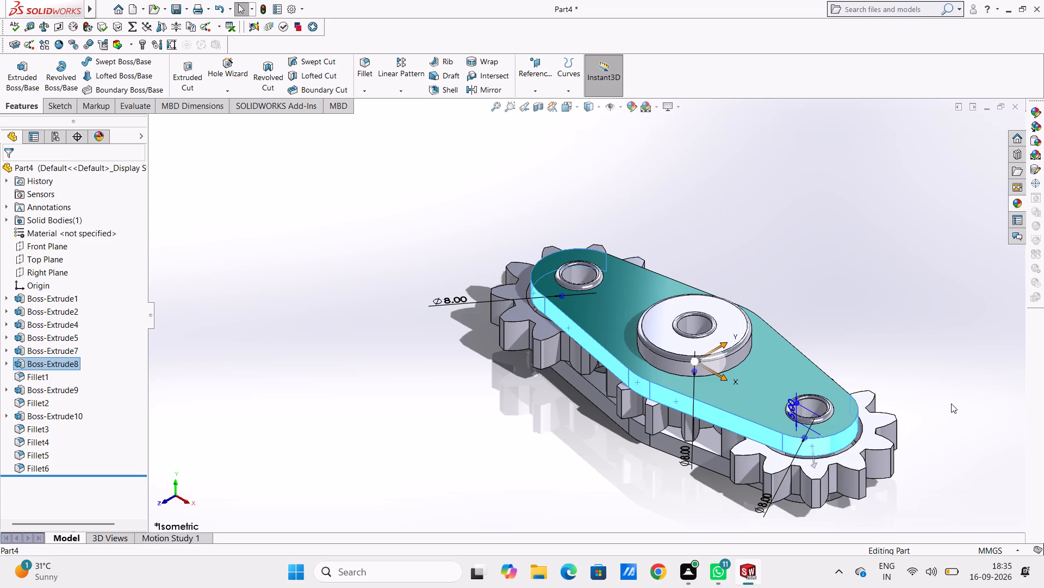
{"action": "middle_click_drag", "start_coordinate": [954, 403], "coordinate": [902, 430], "text": "ctrl"}
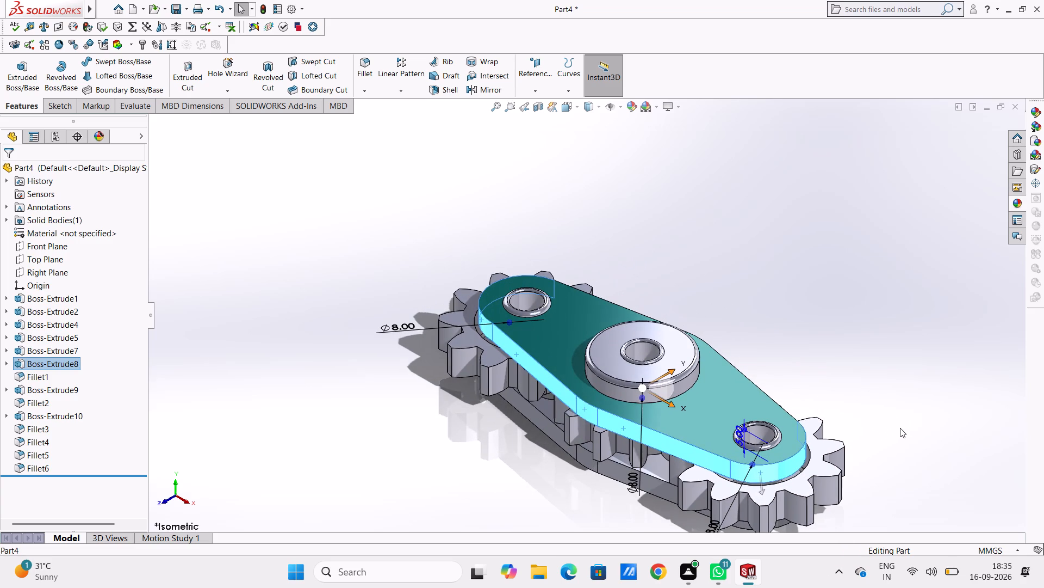
{"action": "middle_click_drag", "start_coordinate": [893, 424], "coordinate": [792, 375], "text": "ctrl"}
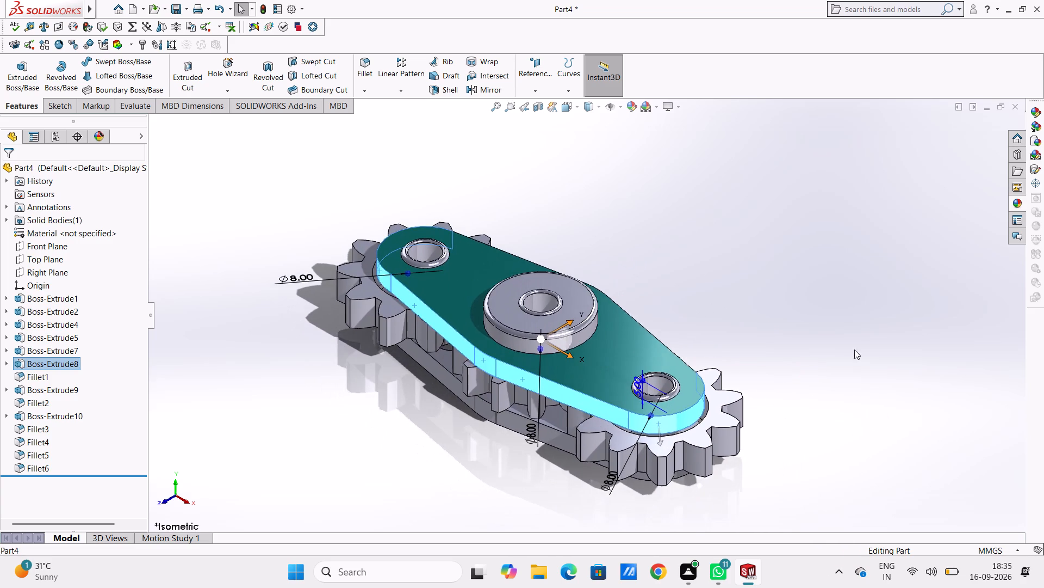
{"action": "scroll", "coordinate": [581, 387], "scroll_direction": "down", "scroll_amount": 1, "text": "ctrl"}
{"action": "scroll", "coordinate": [498, 450], "scroll_direction": "up", "scroll_amount": 2, "text": "ctrl"}
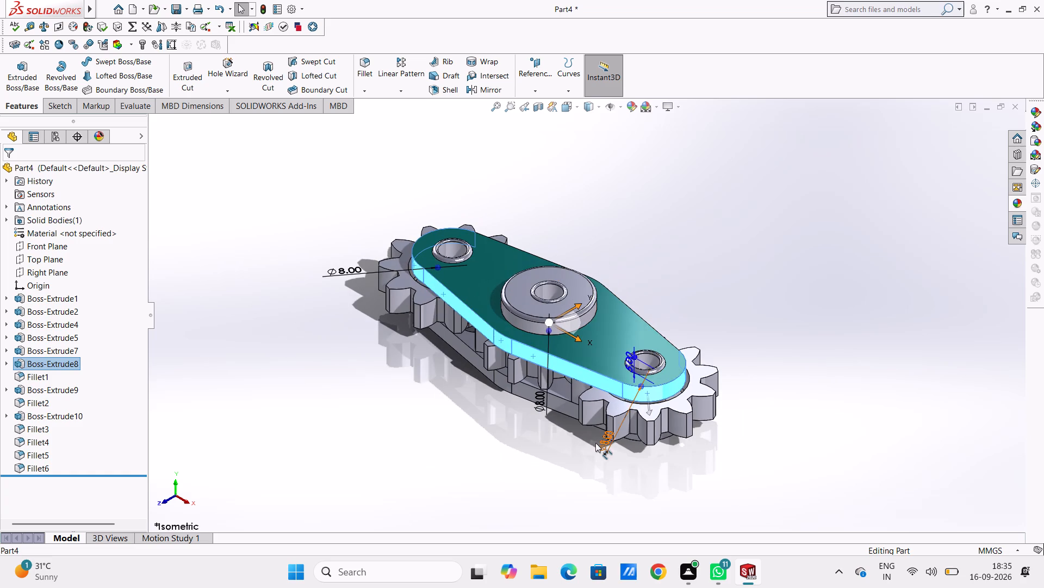
{"action": "middle_click_drag", "start_coordinate": [571, 452], "coordinate": [651, 474], "text": "ctrl"}
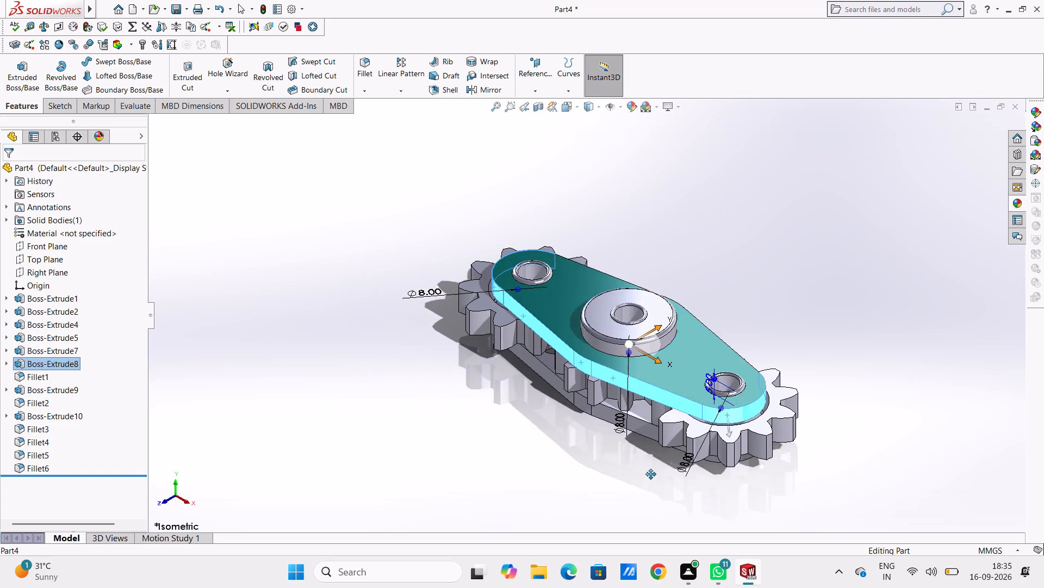
{"action": "middle_click_drag", "start_coordinate": [651, 474], "coordinate": [676, 446], "text": "ctrl"}
{"action": "middle_click_drag", "start_coordinate": [689, 434], "coordinate": [732, 383], "text": "ctrl"}
{"action": "middle_click_drag", "start_coordinate": [737, 379], "coordinate": [731, 386], "text": "ctrl"}
{"action": "middle_click_drag", "start_coordinate": [729, 389], "coordinate": [596, 421], "text": "ctrl"}
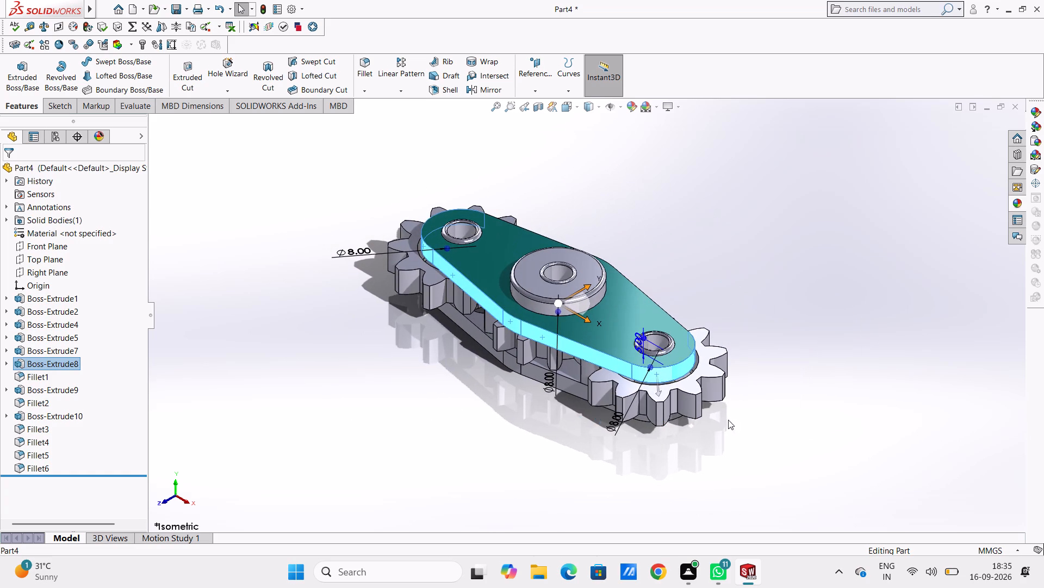
{"action": "scroll", "coordinate": [809, 304], "scroll_direction": "down", "scroll_amount": 3, "text": "ctrl"}
{"action": "scroll", "coordinate": [807, 309], "scroll_direction": "up", "scroll_amount": 4, "text": "ctrl"}
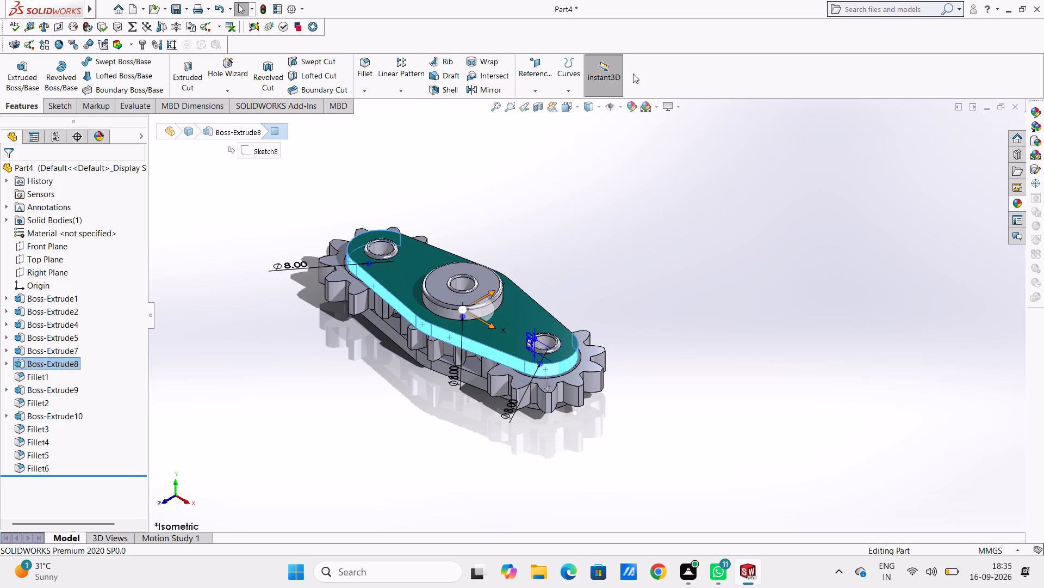
{"action": "left_click", "coordinate": [630, 103]}
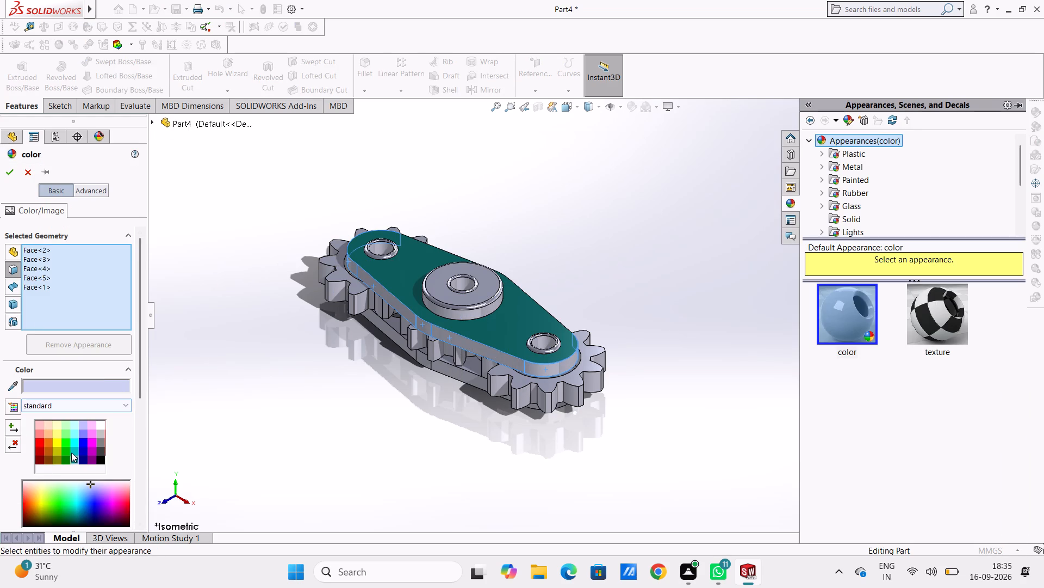
{"action": "left_click", "coordinate": [75, 458]}
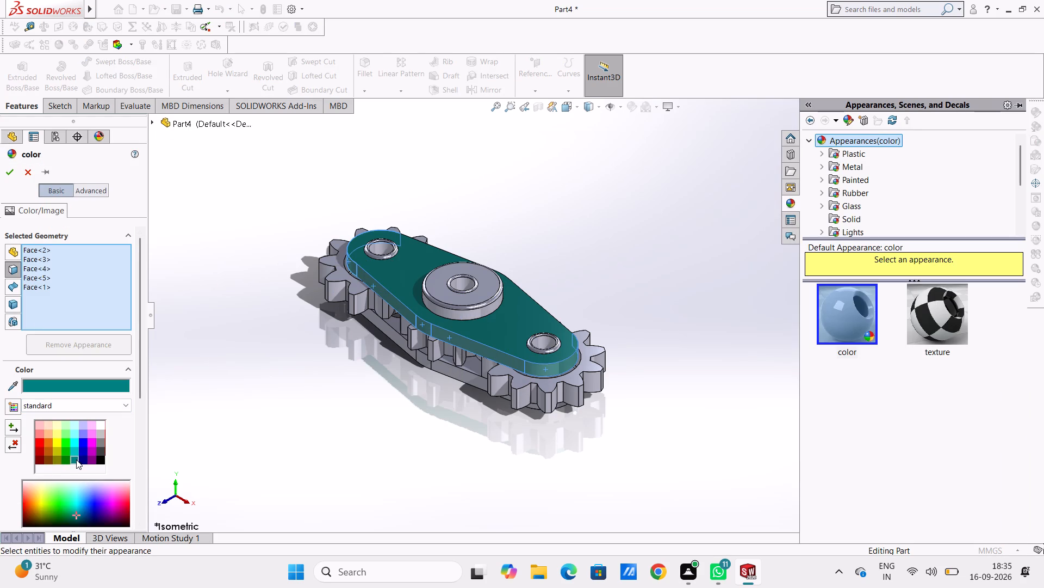
{"action": "left_click", "coordinate": [11, 178]}
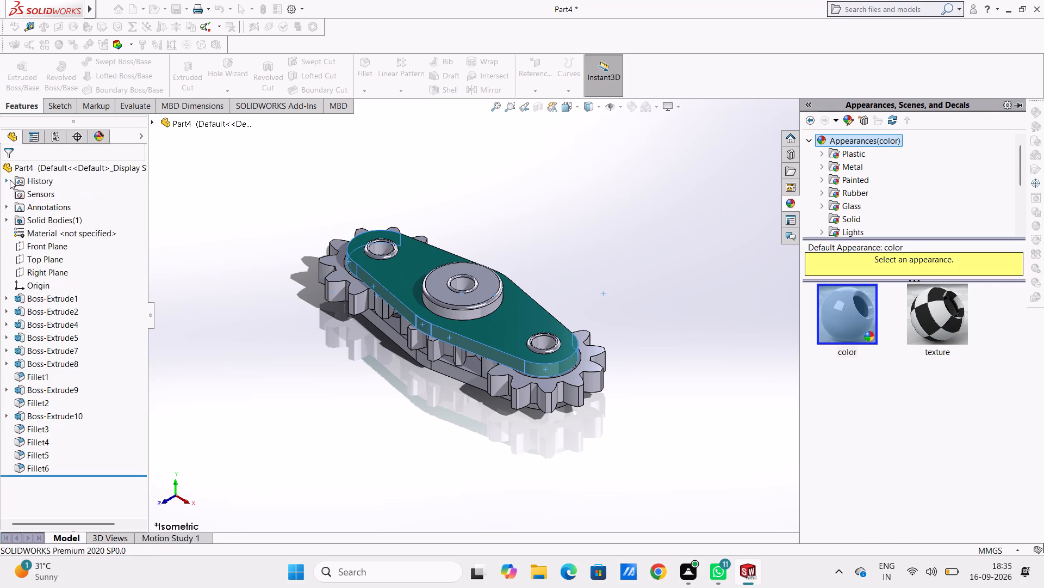
Apply the same dark teal colour to the three remaining side faces along the upper plate's rear edge.
{"action": "middle_click_drag", "start_coordinate": [703, 369], "coordinate": [646, 387]}
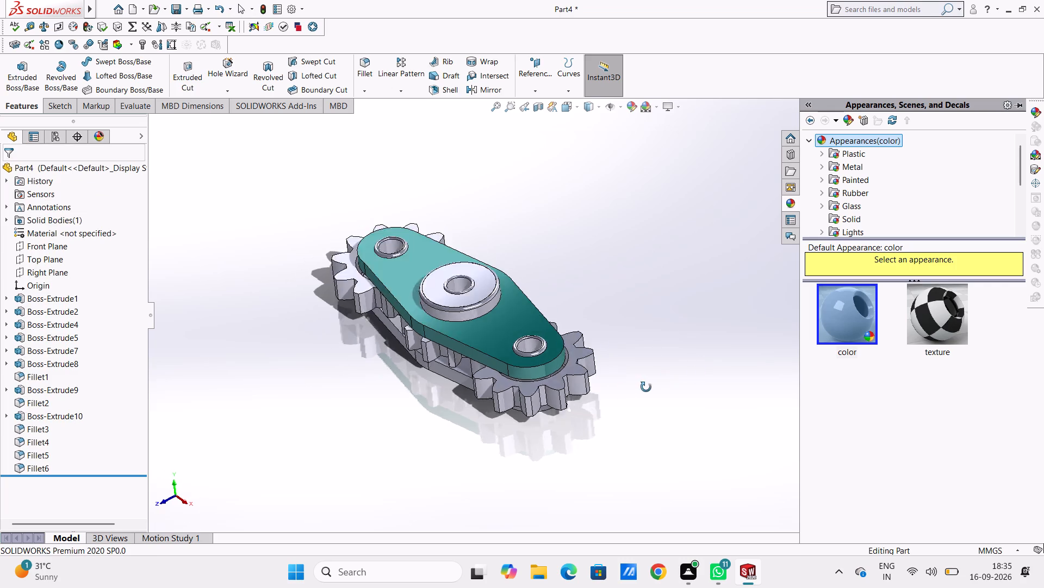
{"action": "middle_click_drag", "start_coordinate": [646, 387], "coordinate": [561, 474]}
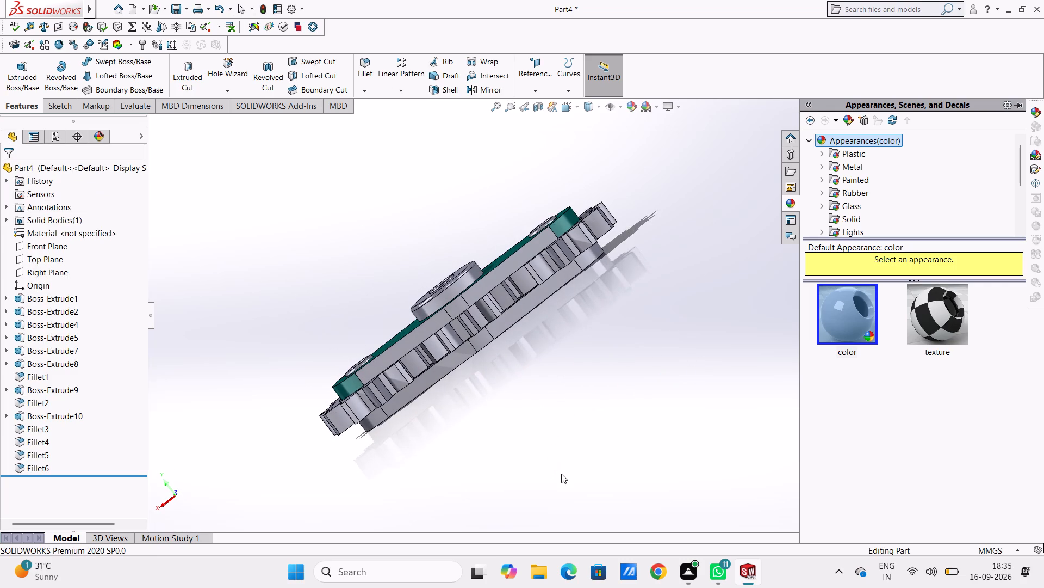
{"action": "left_click", "coordinate": [396, 351]}
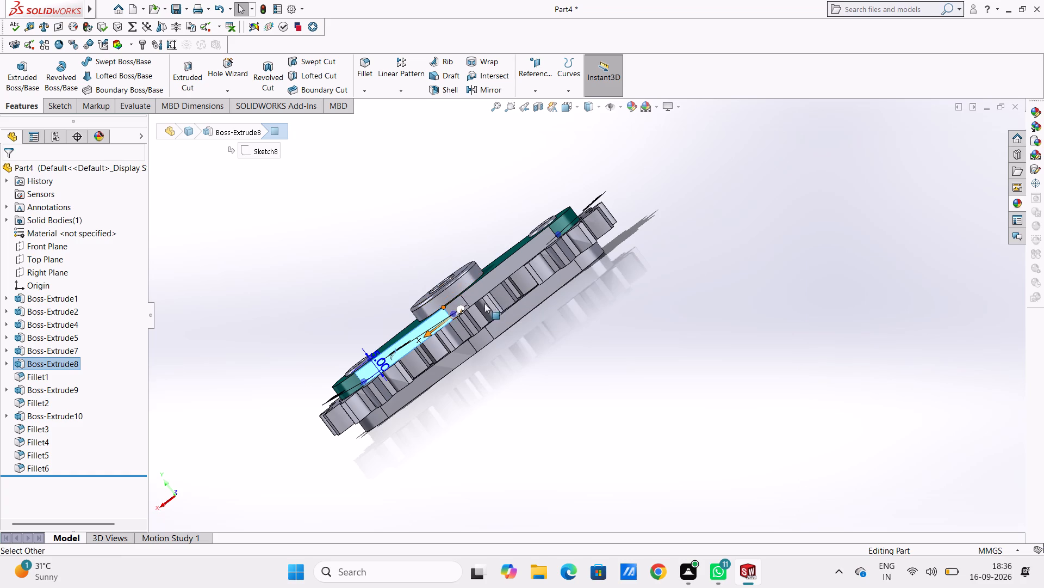
{"action": "left_click", "coordinate": [457, 306], "text": "ctrl"}
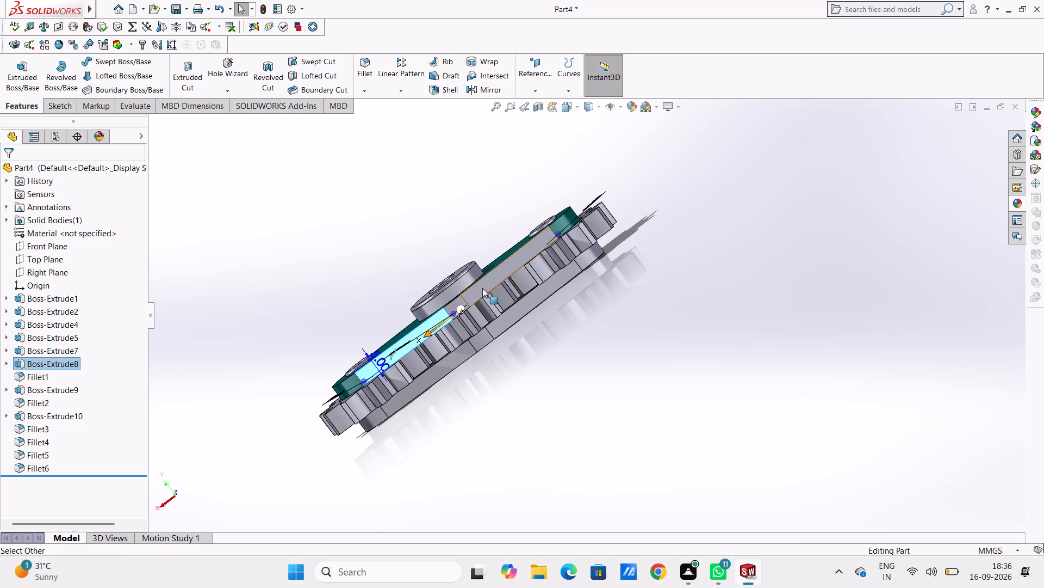
{"action": "left_click", "coordinate": [490, 286], "text": "ctrl"}
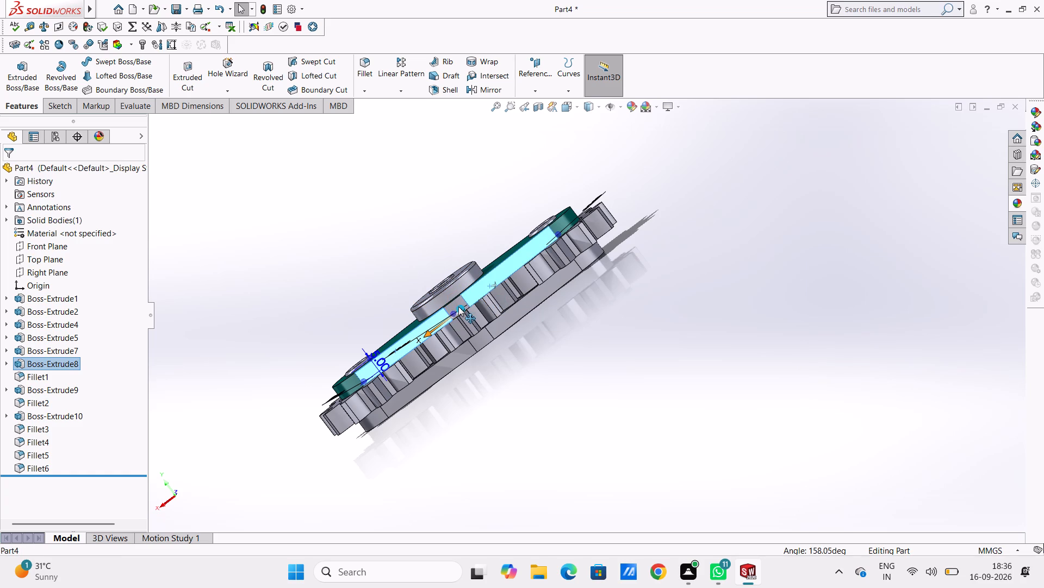
{"action": "scroll", "coordinate": [459, 301], "scroll_direction": "down", "scroll_amount": 5, "text": "ctrl"}
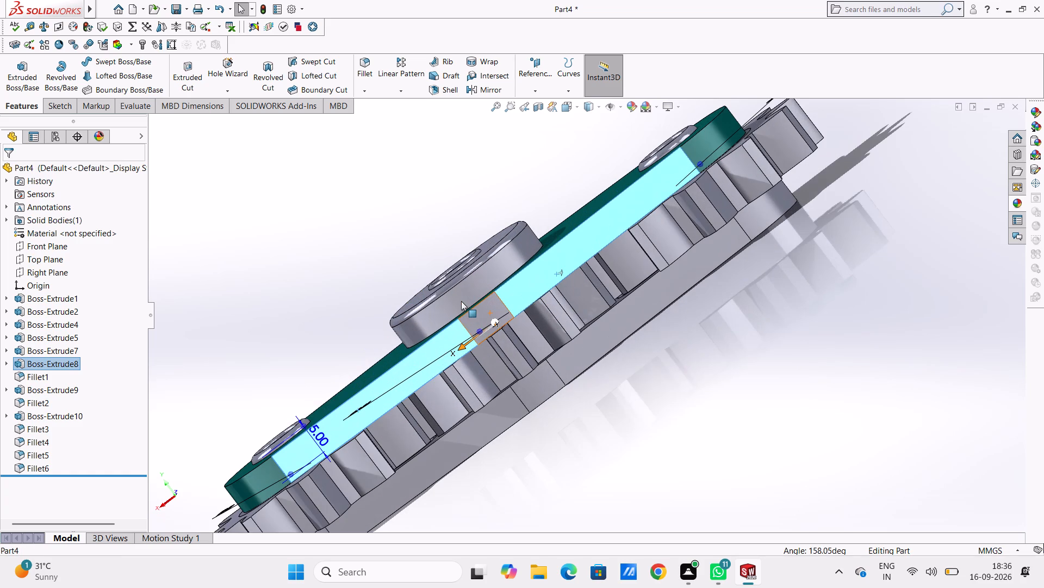
{"action": "left_click", "coordinate": [476, 319], "text": "ctrl"}
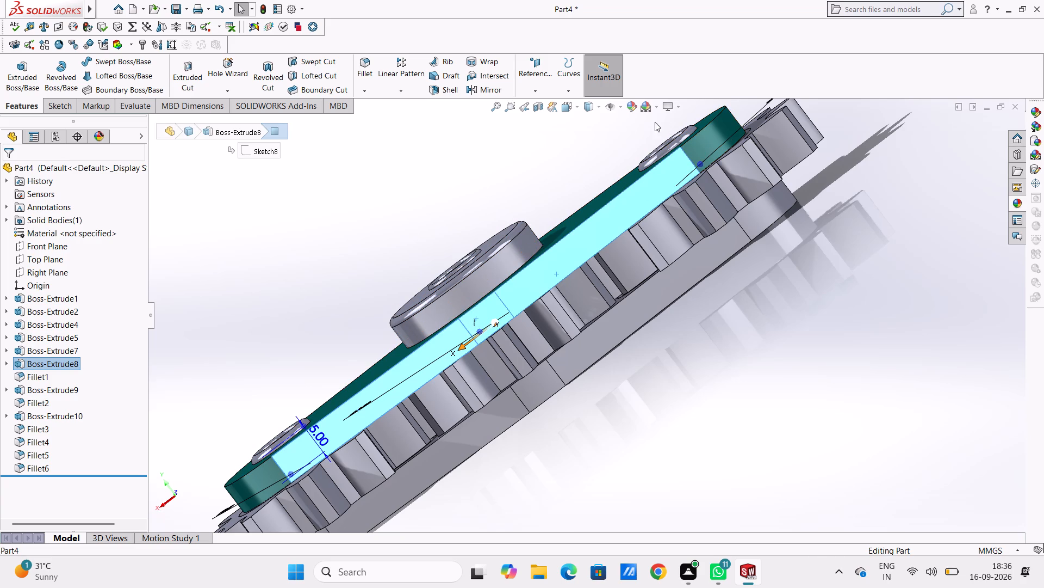
{"action": "left_click", "coordinate": [632, 111]}
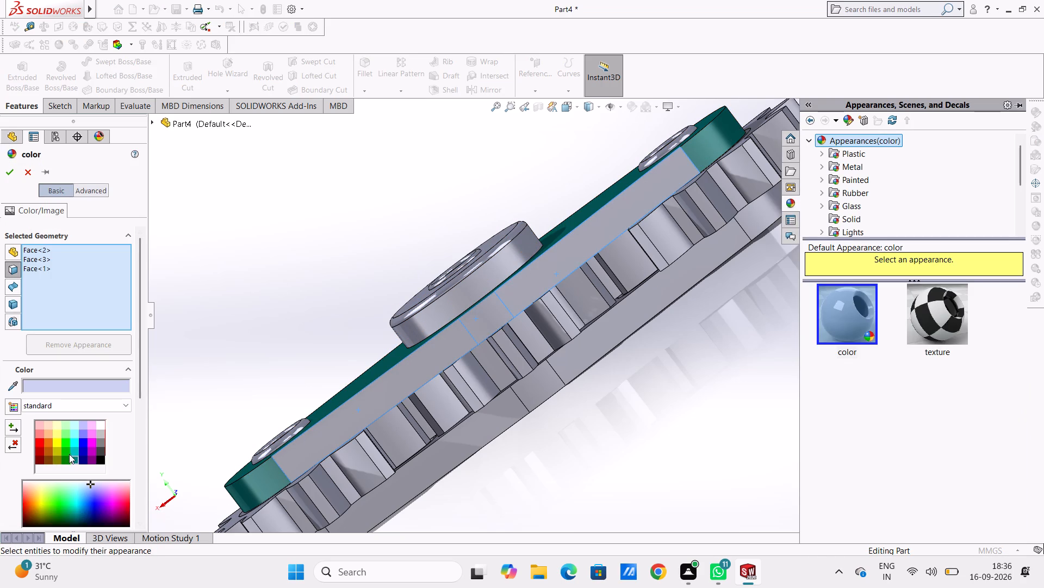
{"action": "left_click", "coordinate": [71, 457]}
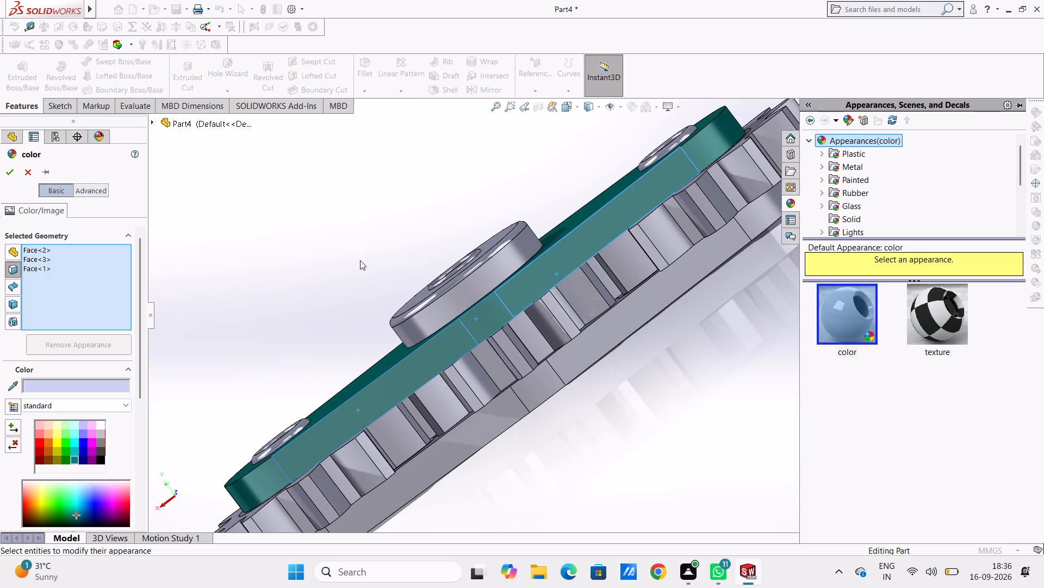
{"action": "left_click", "coordinate": [13, 172]}
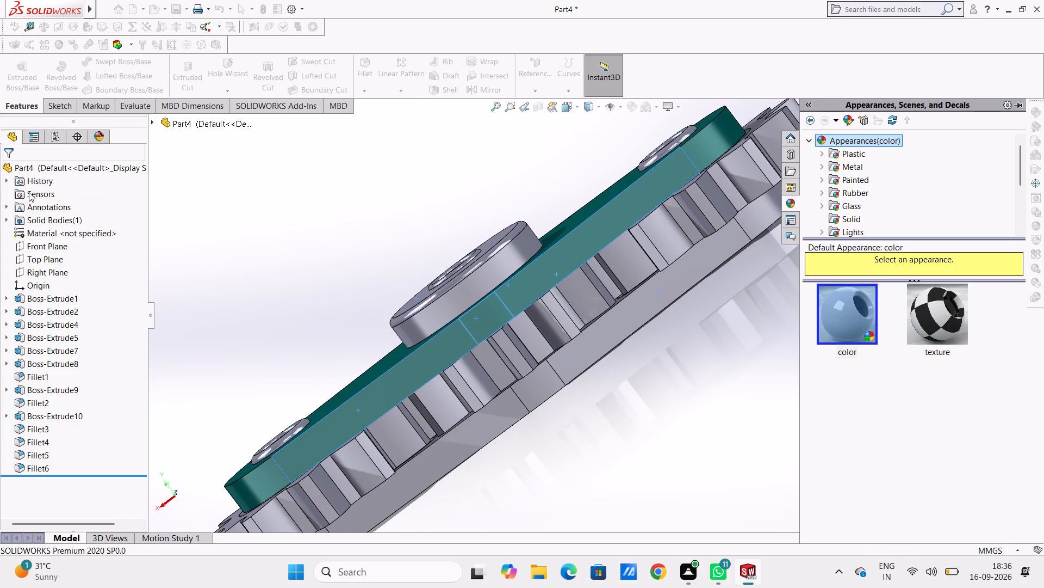
Apply the standard dark teal colour to the lower plate's bottom face, front side faces and rounded ends, plus the upper plate's exposed underside faces.
{"action": "key", "text": "ctrl+7"}
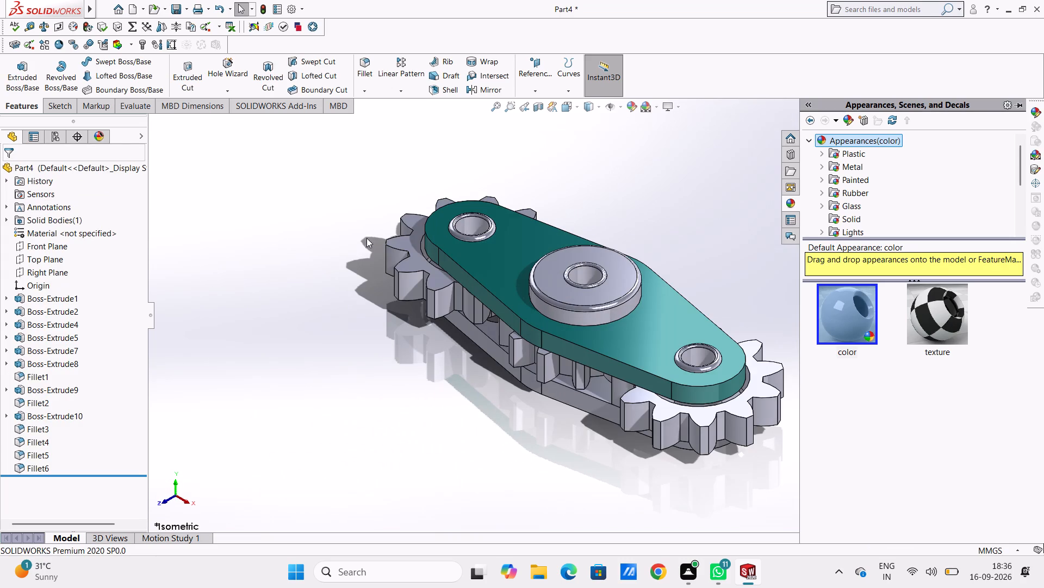
{"action": "key", "text": "ctrl+6"}
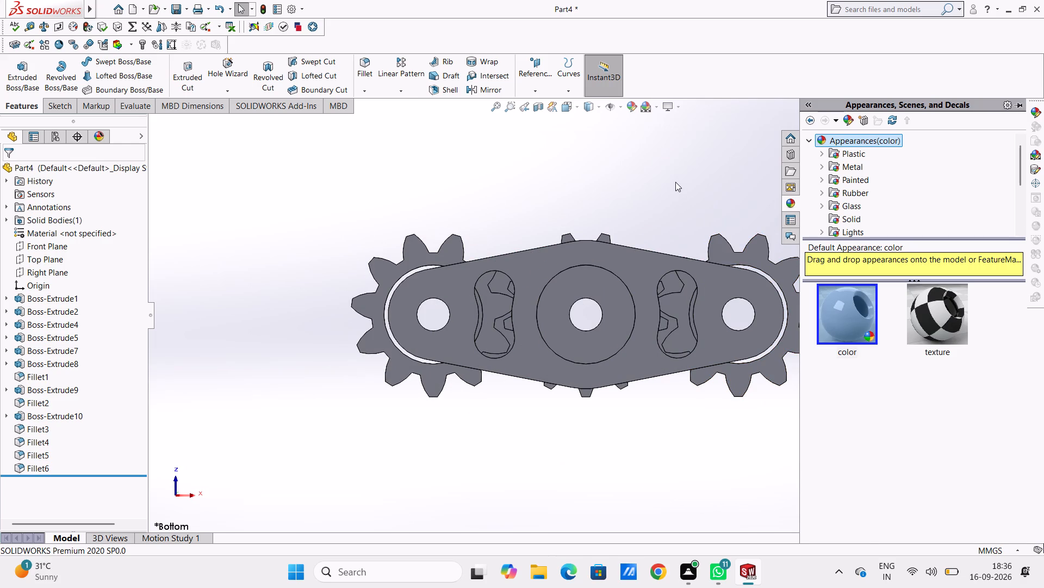
{"action": "middle_click_drag", "start_coordinate": [675, 182], "coordinate": [694, 309]}
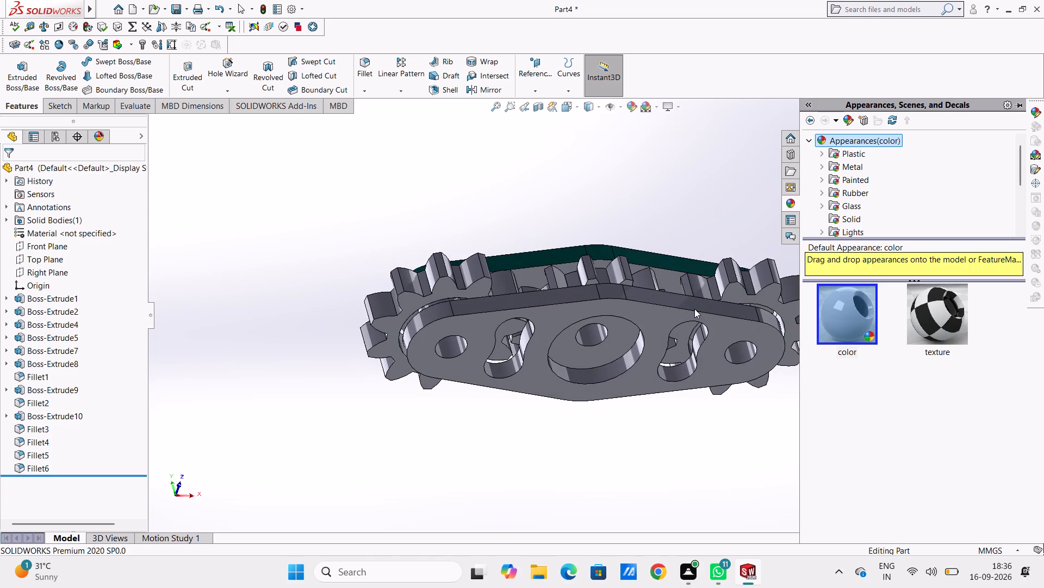
{"action": "left_click", "coordinate": [413, 327], "text": "ctrl"}
{"action": "left_click", "coordinate": [484, 310], "text": "ctrl"}
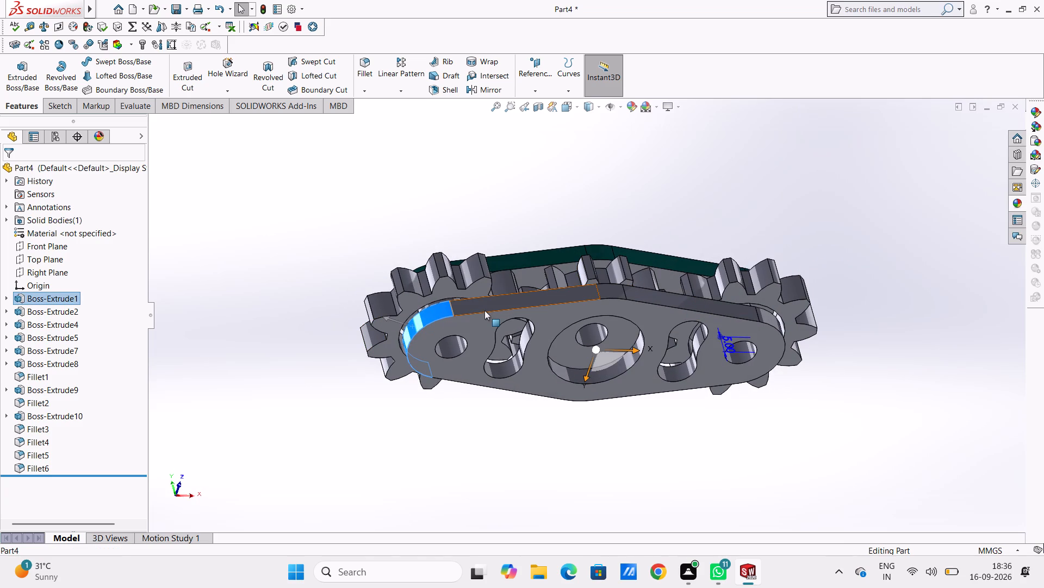
{"action": "left_click", "coordinate": [609, 295], "text": "ctrl"}
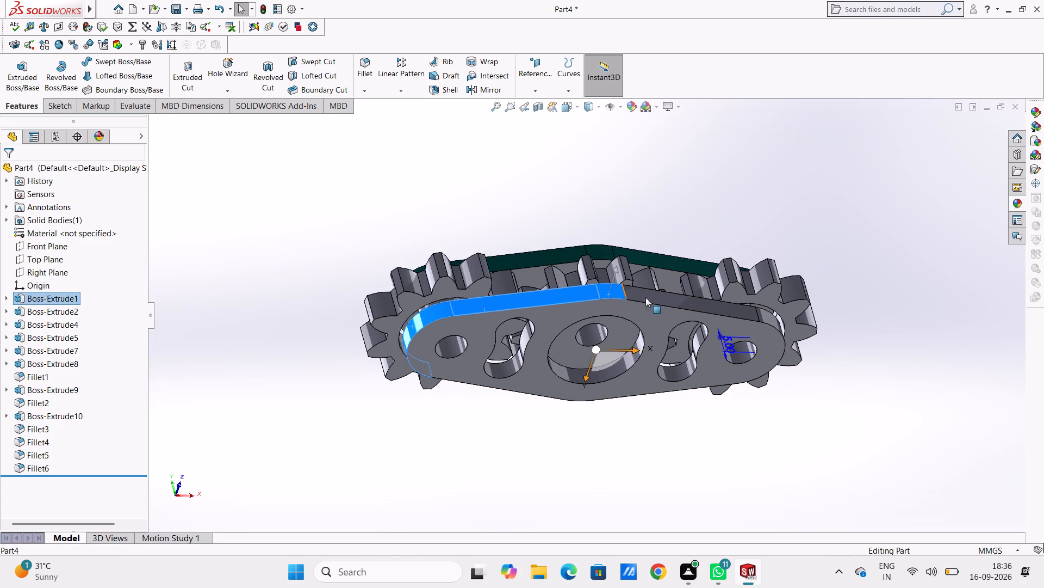
{"action": "left_click", "coordinate": [666, 298], "text": "ctrl"}
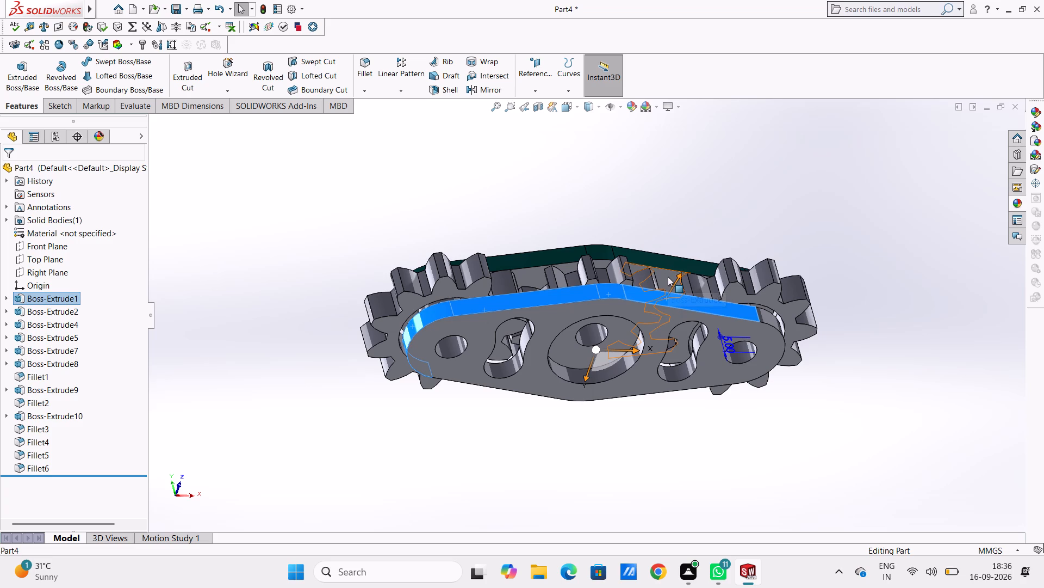
{"action": "left_click", "coordinate": [538, 277], "text": "ctrl"}
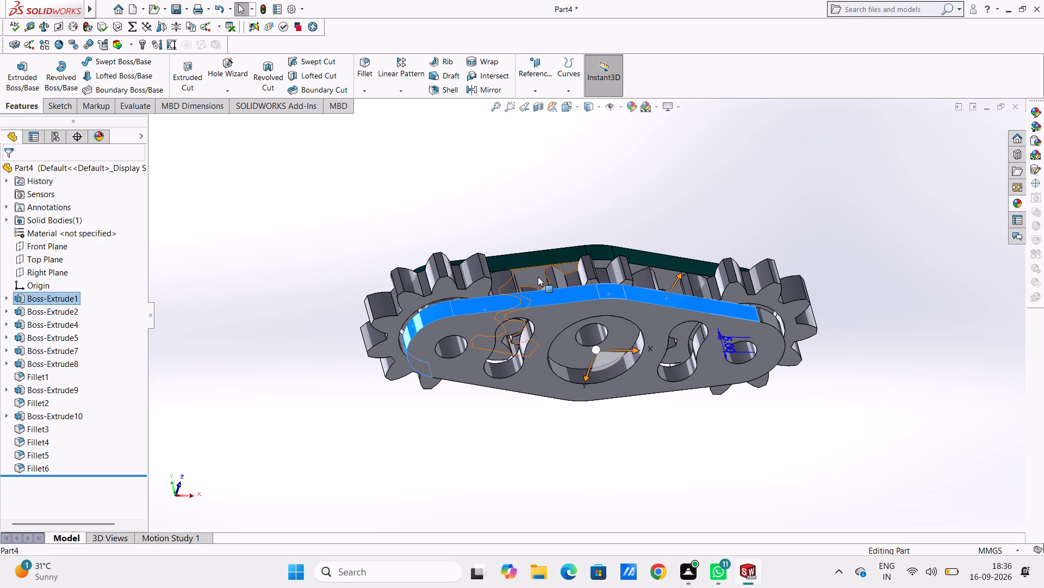
{"action": "left_click", "coordinate": [663, 278], "text": "ctrl"}
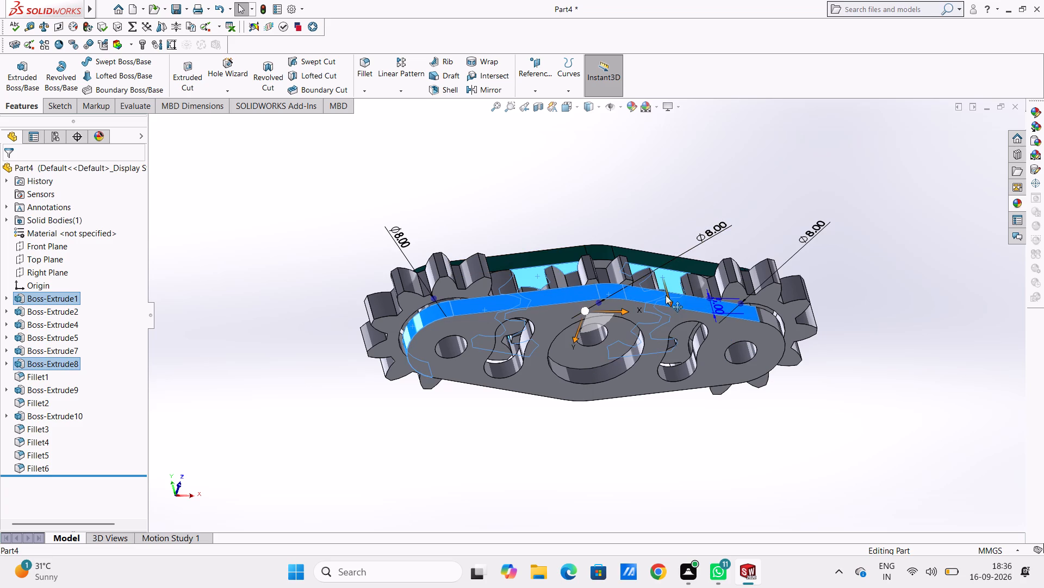
{"action": "left_click", "coordinate": [416, 349], "text": "ctrl"}
{"action": "middle_click_drag", "start_coordinate": [564, 450], "coordinate": [574, 427], "text": "ctrl"}
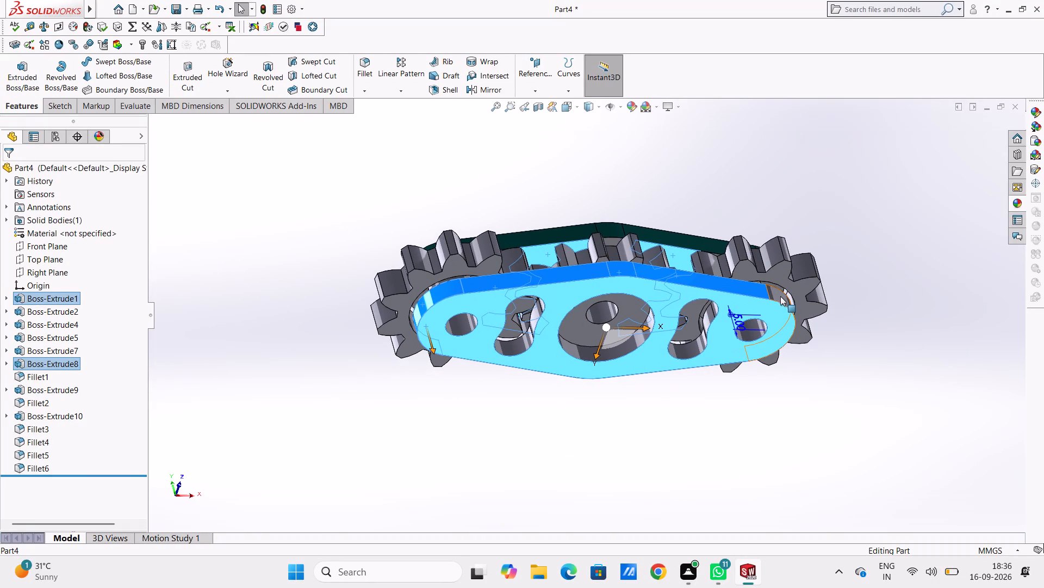
{"action": "left_click", "coordinate": [784, 299], "text": "ctrl"}
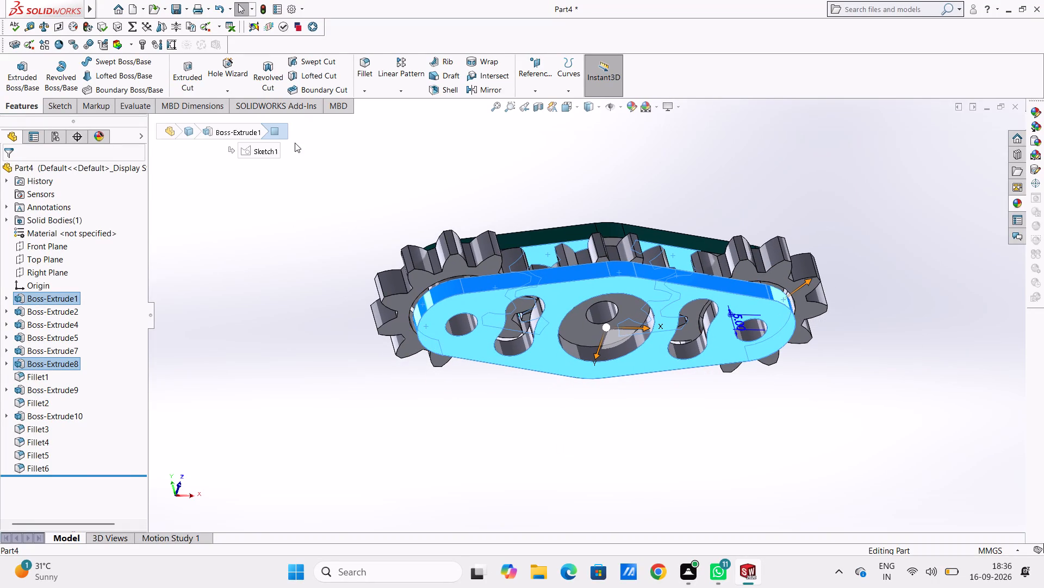
{"action": "left_click", "coordinate": [630, 110]}
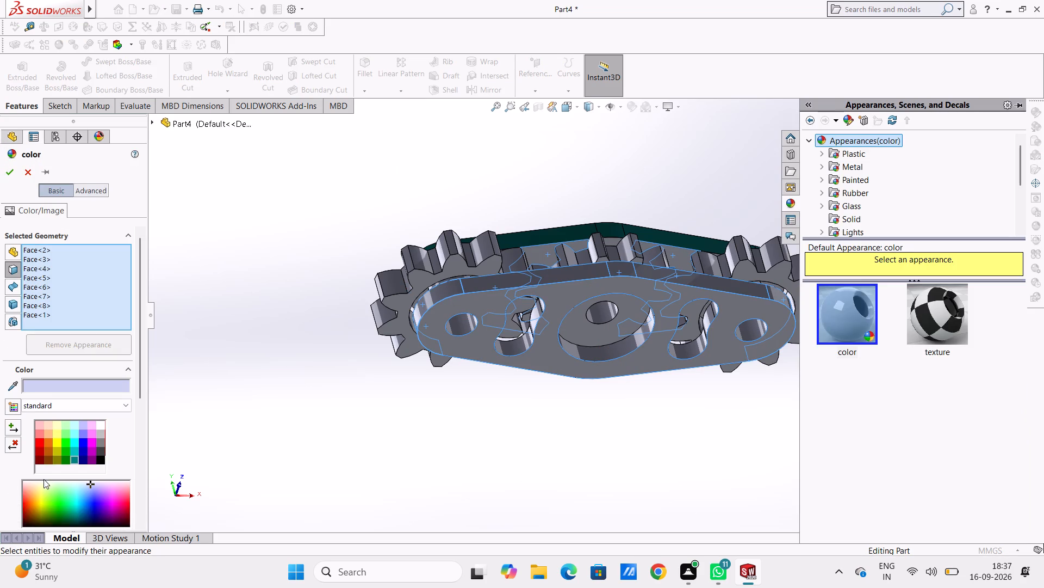
{"action": "left_click", "coordinate": [73, 462]}
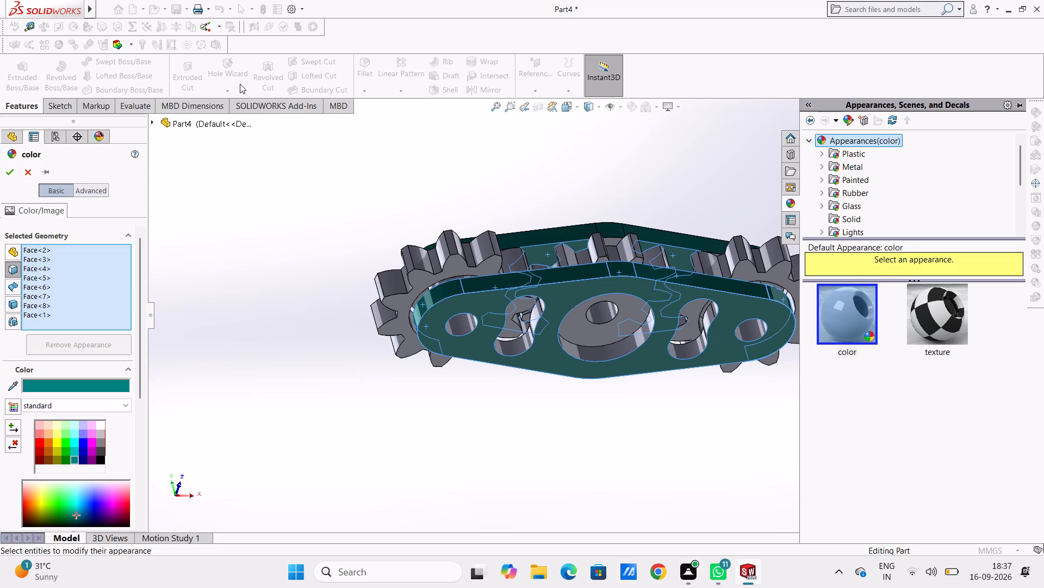
{"action": "left_click", "coordinate": [13, 173]}
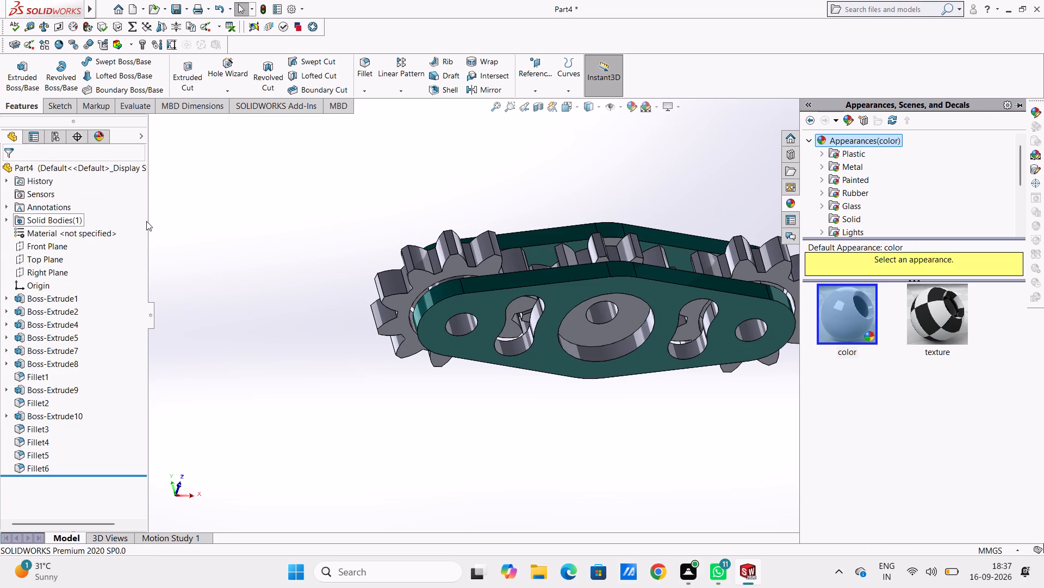
Apply the same dark teal to the lower plate's three rear side faces and the two small upper-plate underside patches visible between the gear teeth.
{"action": "middle_click_drag", "start_coordinate": [314, 206], "coordinate": [211, 220]}
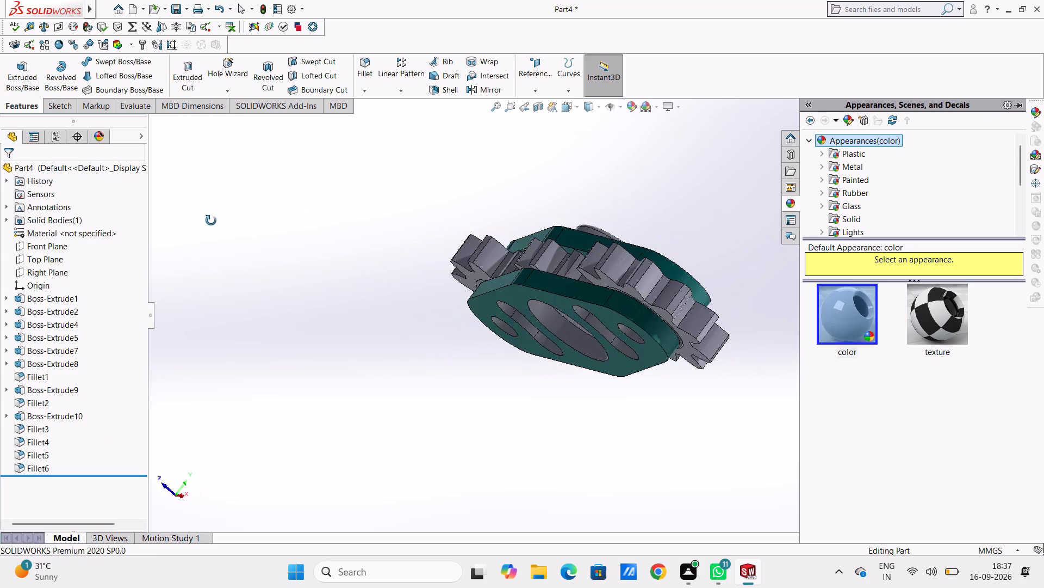
{"action": "middle_click_drag", "start_coordinate": [211, 220], "coordinate": [159, 152]}
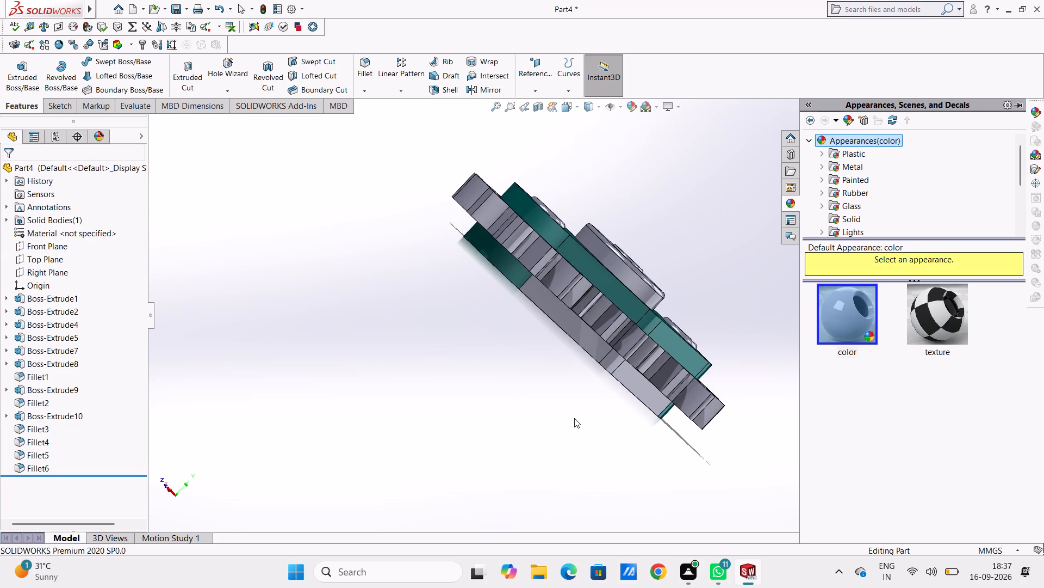
{"action": "middle_click_drag", "start_coordinate": [574, 418], "coordinate": [558, 313]}
{"action": "scroll", "coordinate": [568, 313], "scroll_direction": "down", "scroll_amount": 1}
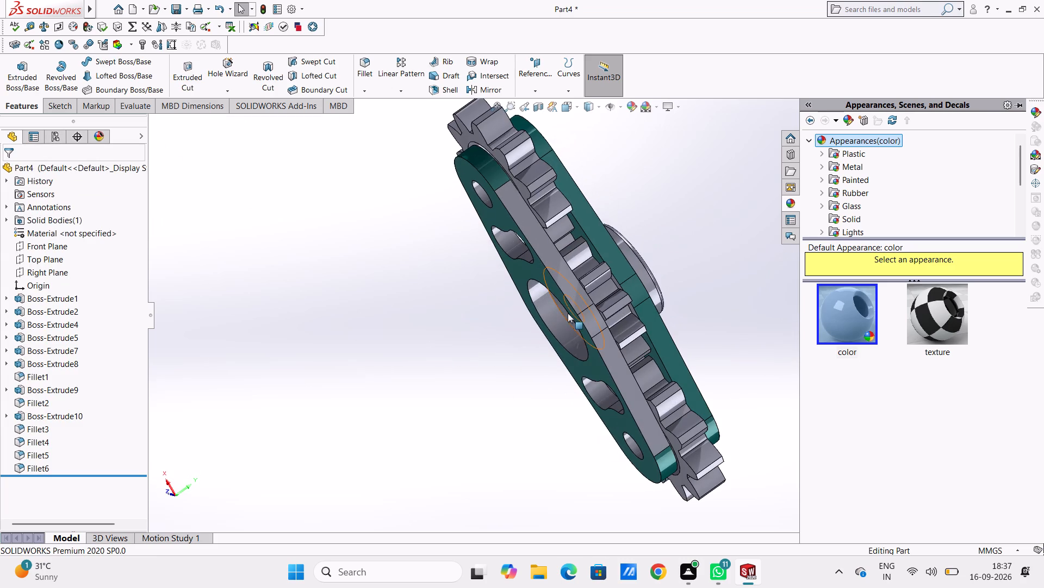
{"action": "scroll", "coordinate": [568, 313], "scroll_direction": "down", "scroll_amount": 3}
{"action": "scroll", "coordinate": [565, 303], "scroll_direction": "up", "scroll_amount": 4}
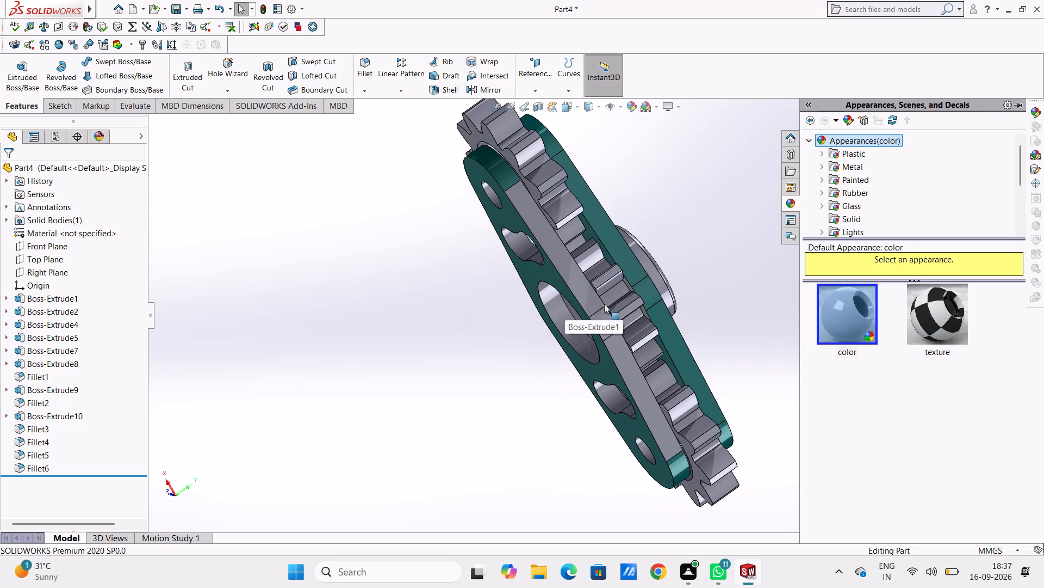
{"action": "scroll", "coordinate": [667, 328], "scroll_direction": "down", "scroll_amount": 3}
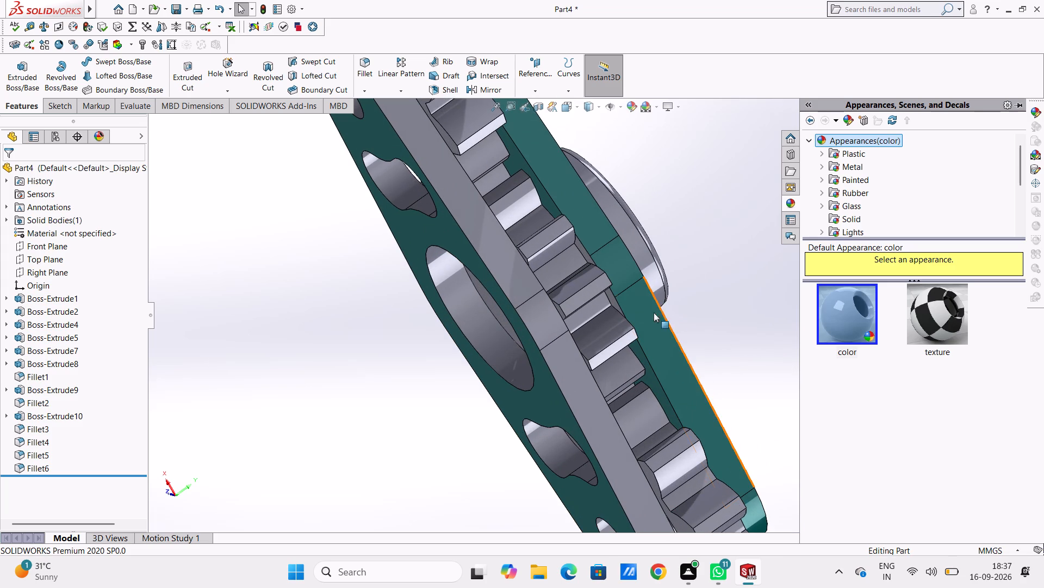
{"action": "scroll", "coordinate": [605, 272], "scroll_direction": "up", "scroll_amount": 2}
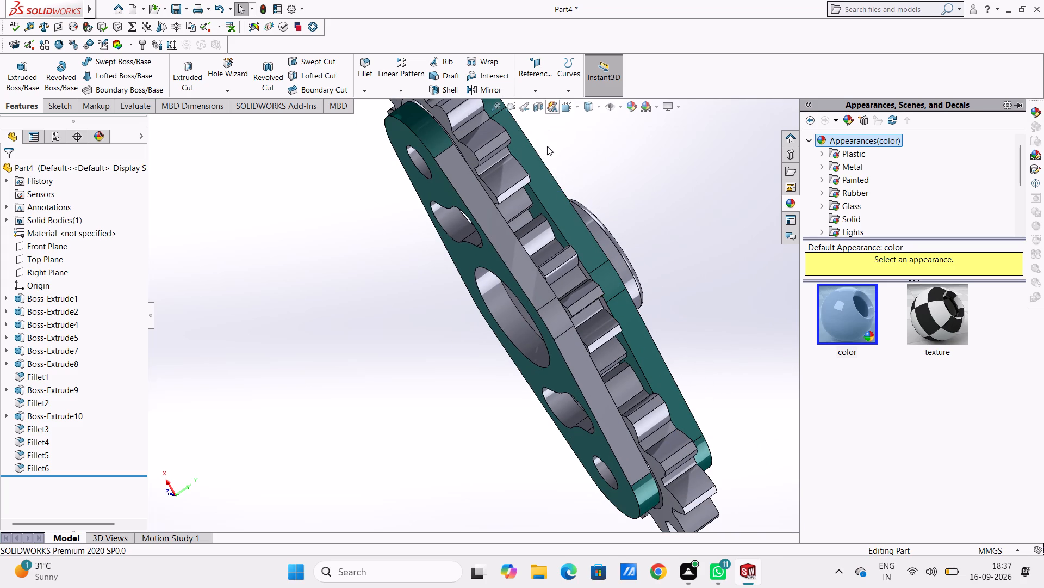
{"action": "left_click", "coordinate": [583, 271], "text": "ctrl"}
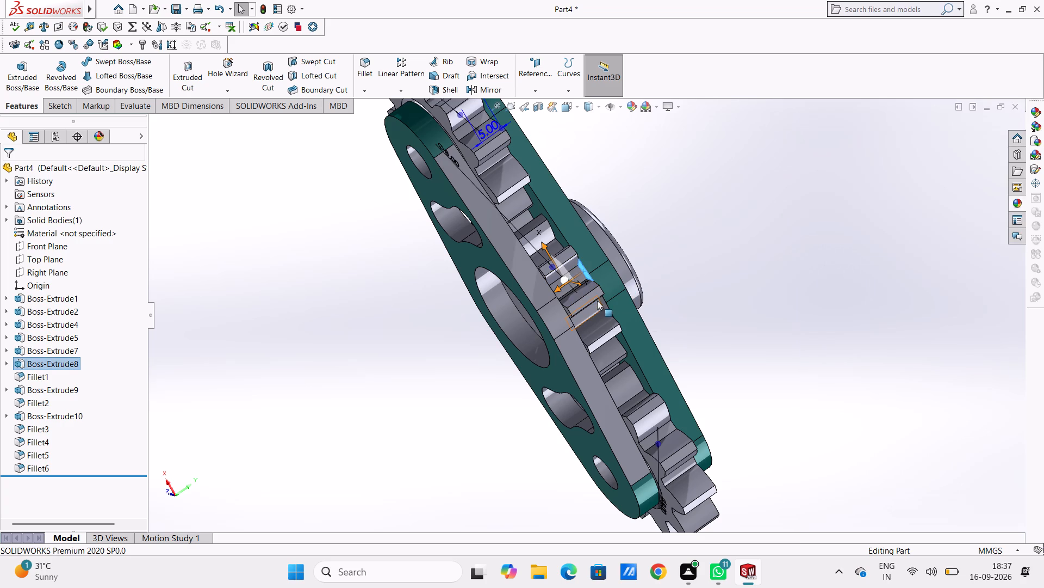
{"action": "left_click", "coordinate": [605, 305], "text": "ctrl"}
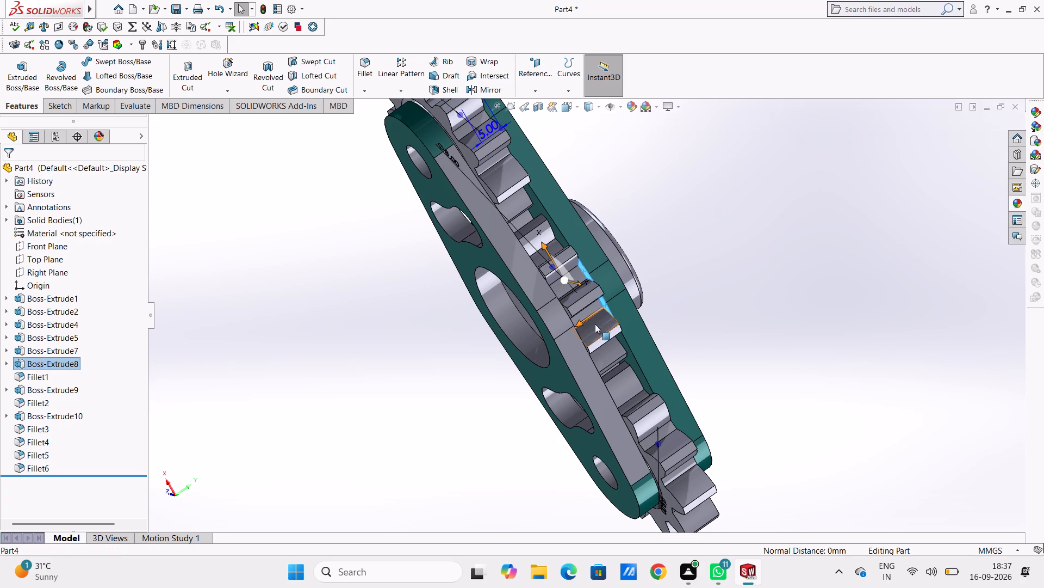
{"action": "left_click", "coordinate": [502, 242], "text": "ctrl"}
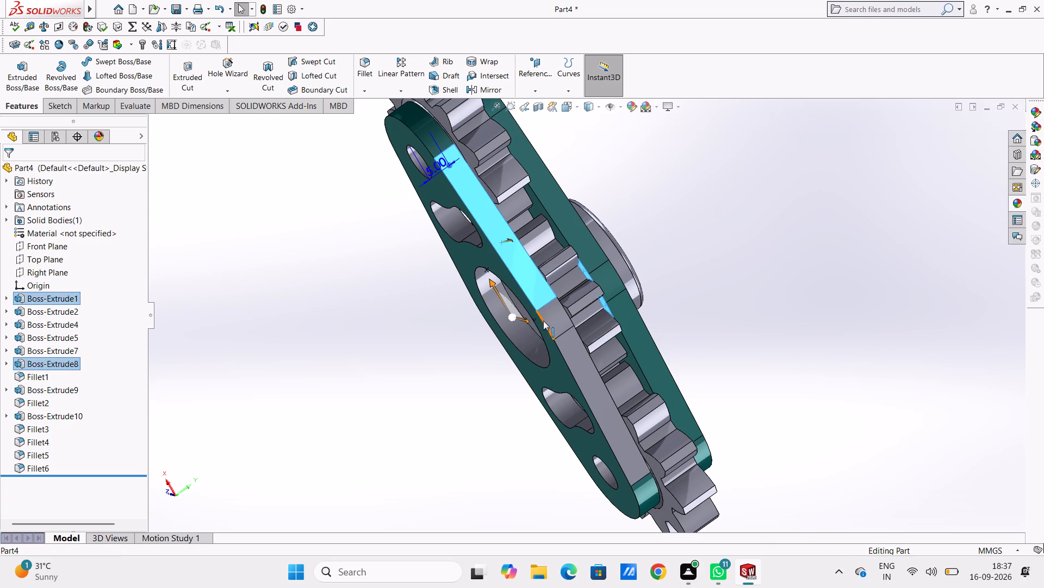
{"action": "left_click", "coordinate": [550, 321], "text": "ctrl"}
{"action": "left_click", "coordinate": [584, 374], "text": "ctrl"}
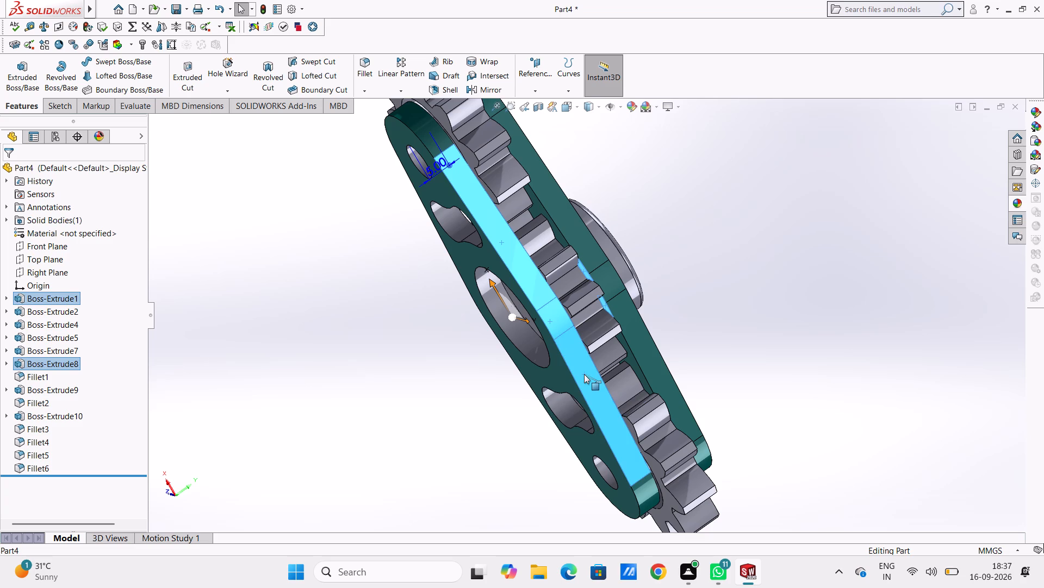
{"action": "left_click", "coordinate": [630, 105]}
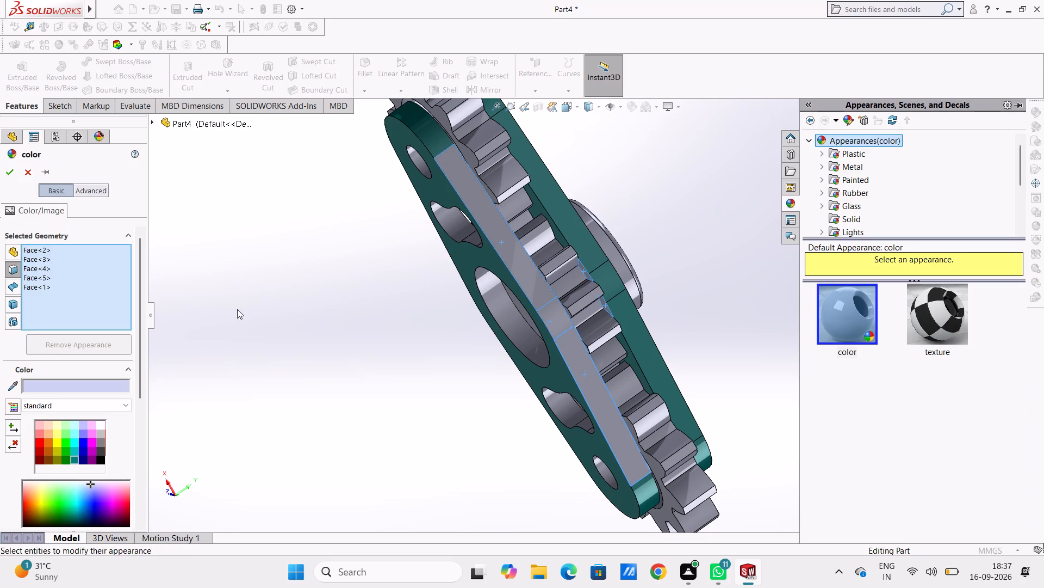
{"action": "left_click", "coordinate": [75, 460]}
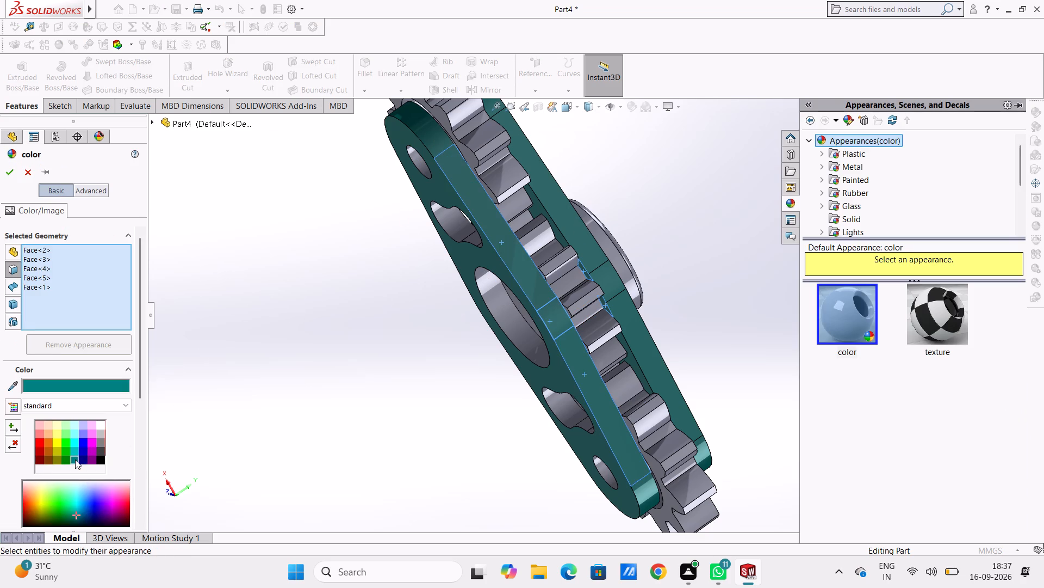
{"action": "left_click", "coordinate": [432, 419]}
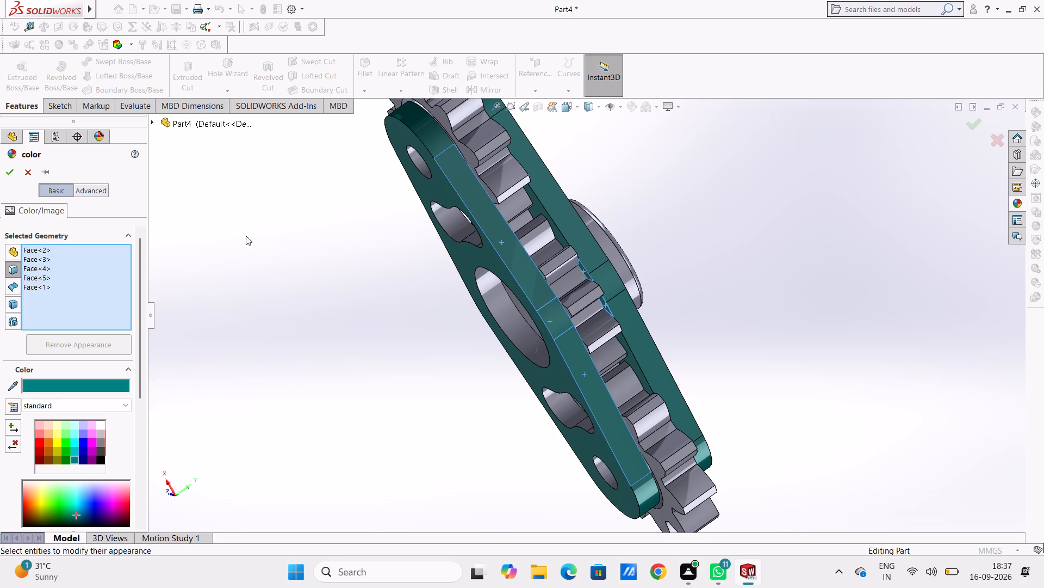
{"action": "left_click", "coordinate": [11, 173]}
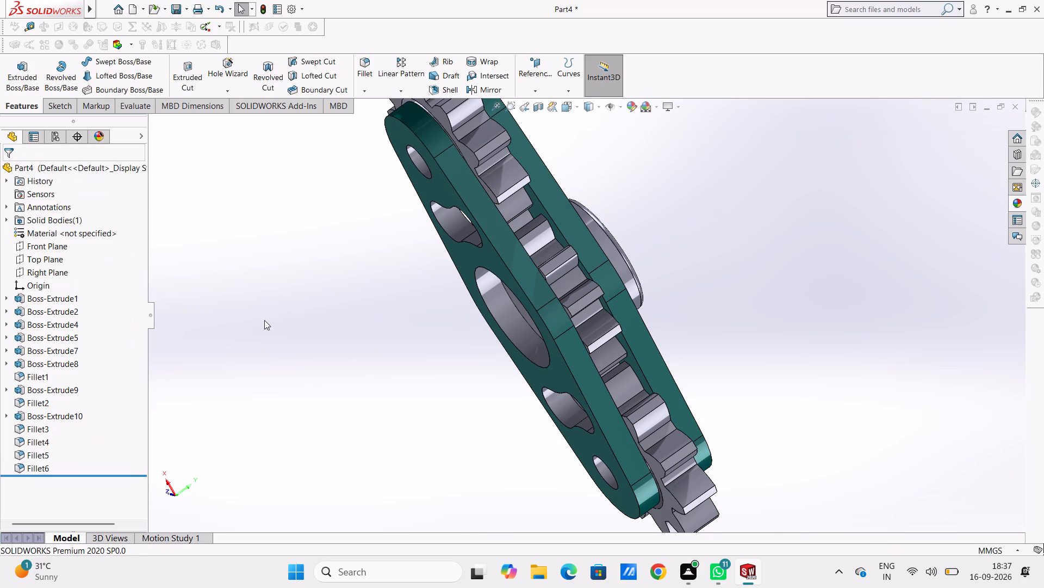
Examine the coloured gear train from above, below and the sides to check the teal coverage of both plates.
{"action": "middle_click_drag", "start_coordinate": [269, 317], "coordinate": [161, 330]}
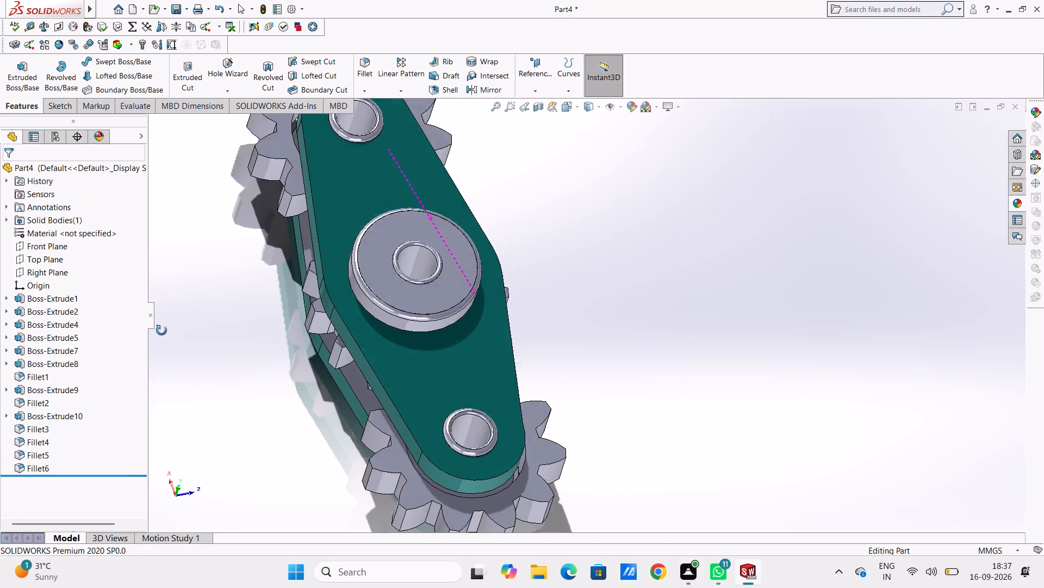
{"action": "middle_click_drag", "start_coordinate": [161, 330], "coordinate": [274, 291]}
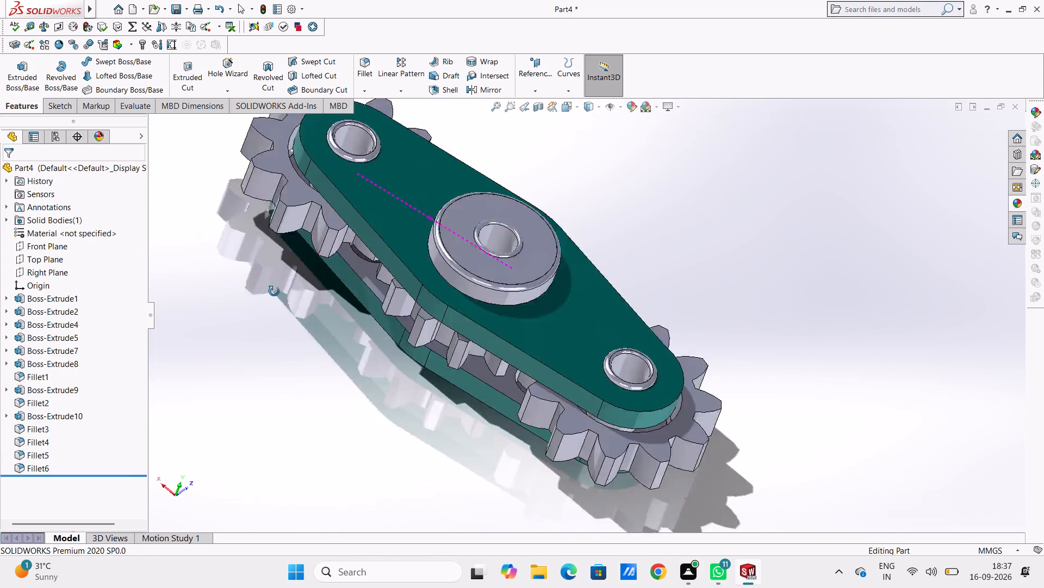
{"action": "middle_click_drag", "start_coordinate": [274, 291], "coordinate": [238, 361]}
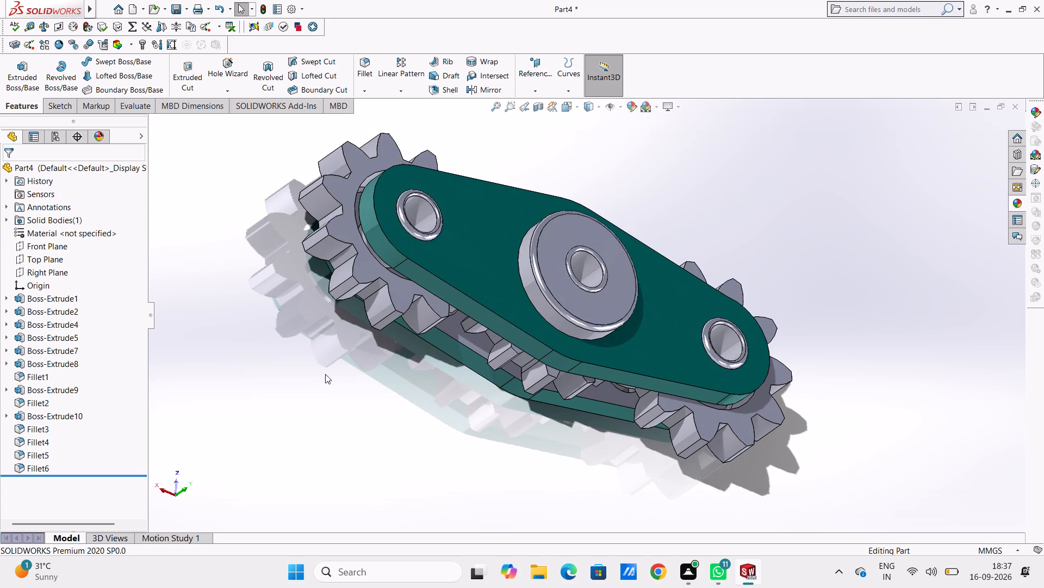
{"action": "key", "text": "ctrl+7"}
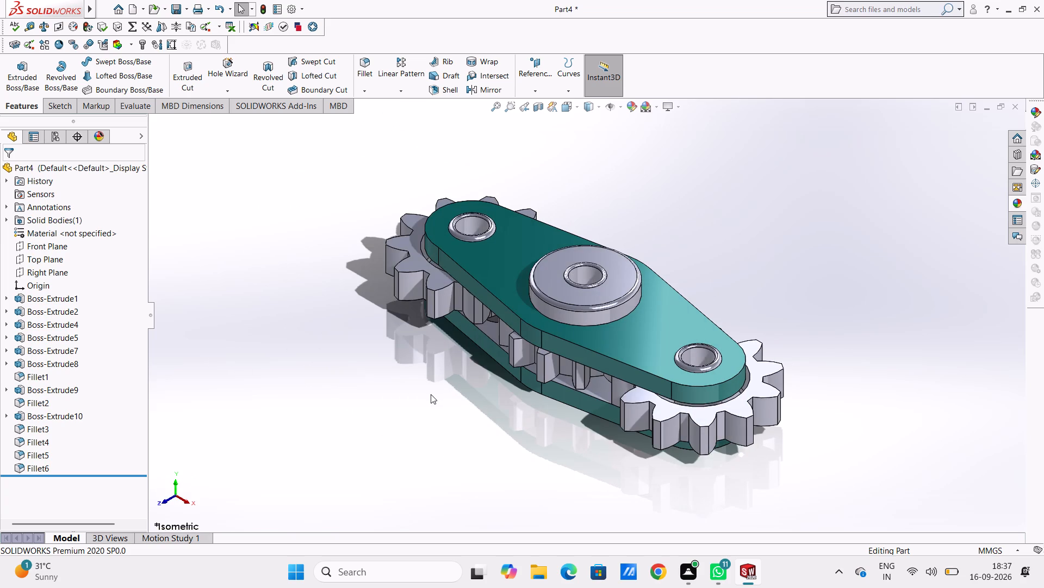
{"action": "middle_click_drag", "start_coordinate": [431, 394], "coordinate": [626, 587]}
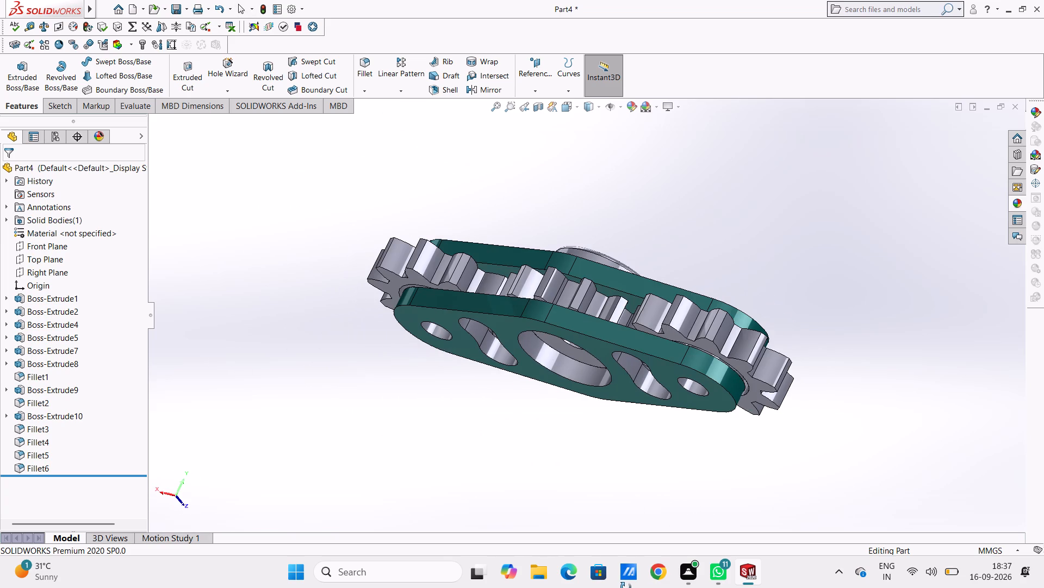
{"action": "middle_click_drag", "start_coordinate": [626, 587], "coordinate": [629, 587]}
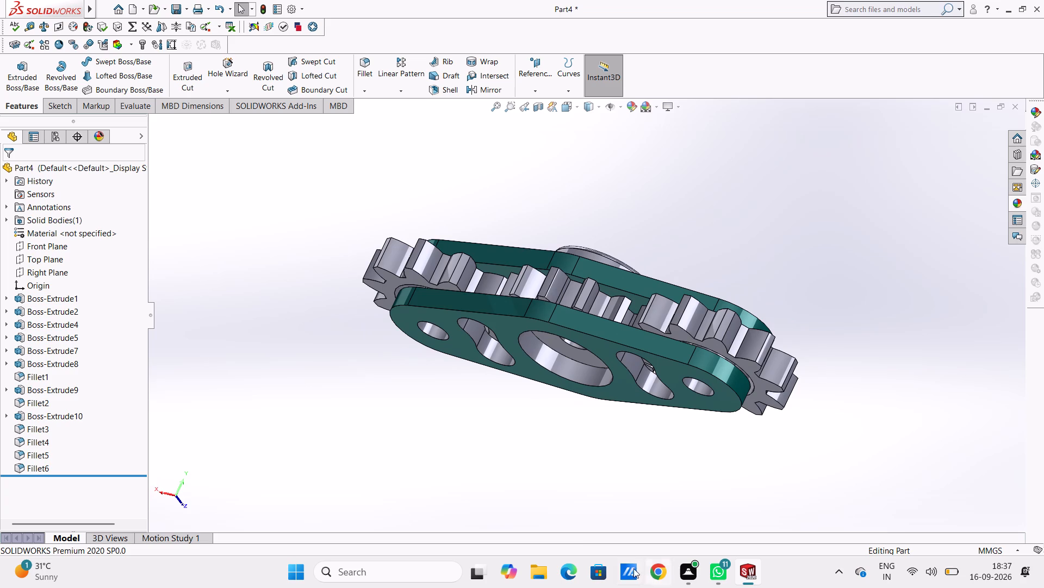
{"action": "middle_click_drag", "start_coordinate": [313, 304], "coordinate": [334, 457]}
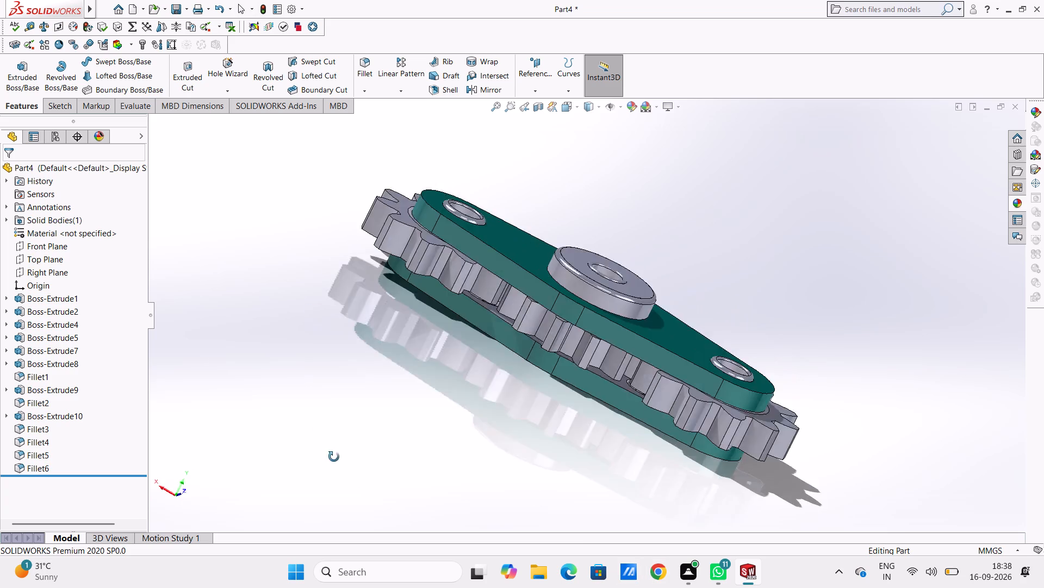
{"action": "middle_click_drag", "start_coordinate": [334, 457], "coordinate": [313, 538]}
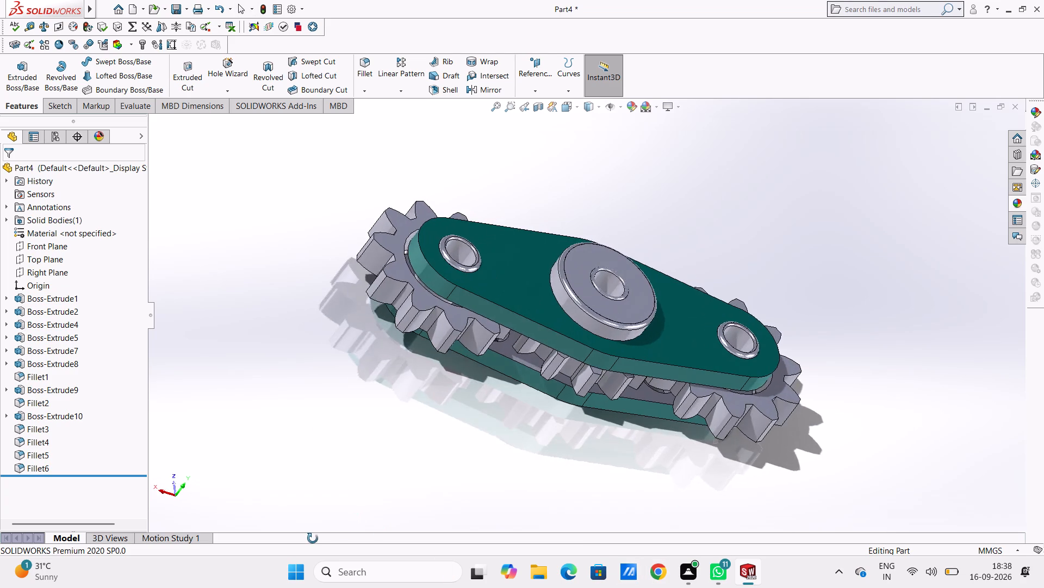
Apply the standard medium grey colour to the flat upper faces of both end gears and the exposed middle-gear tooth face.
{"action": "middle_click_drag", "start_coordinate": [313, 538], "coordinate": [307, 540]}
{"action": "middle_click_drag", "start_coordinate": [262, 239], "coordinate": [267, 356]}
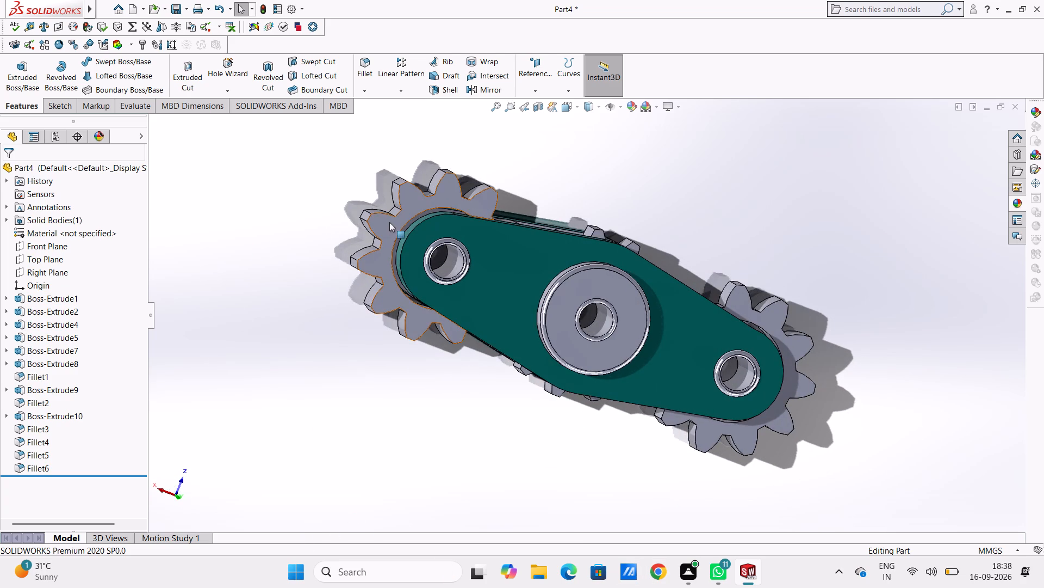
{"action": "left_click", "coordinate": [390, 221]}
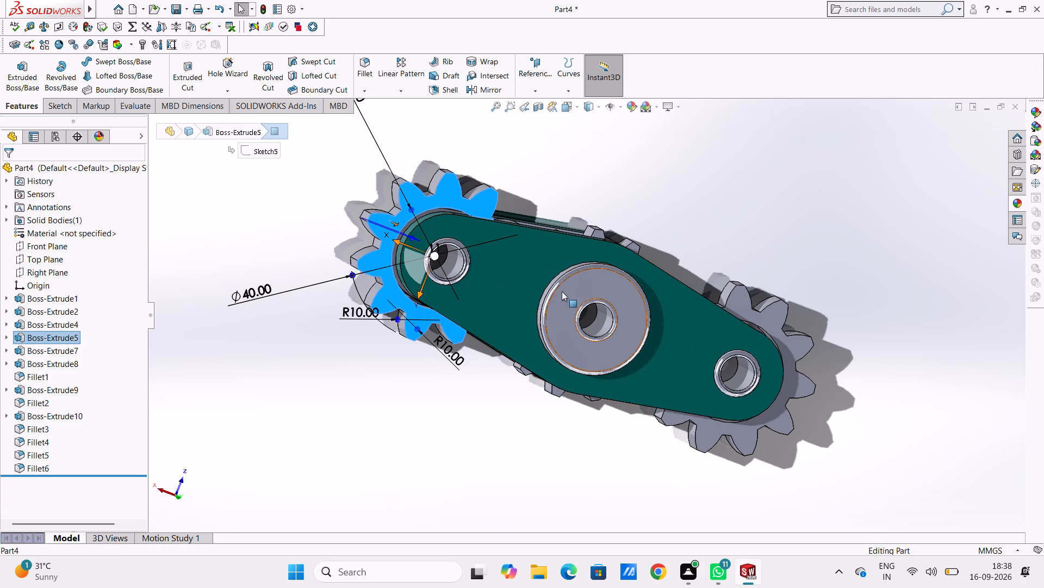
{"action": "left_click", "coordinate": [740, 306]}
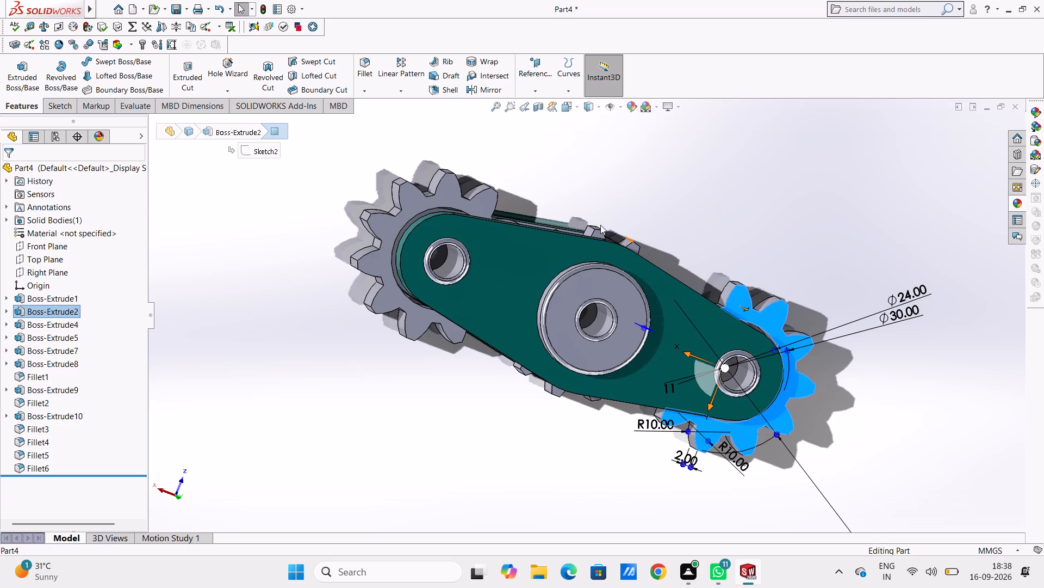
{"action": "left_click", "coordinate": [597, 232]}
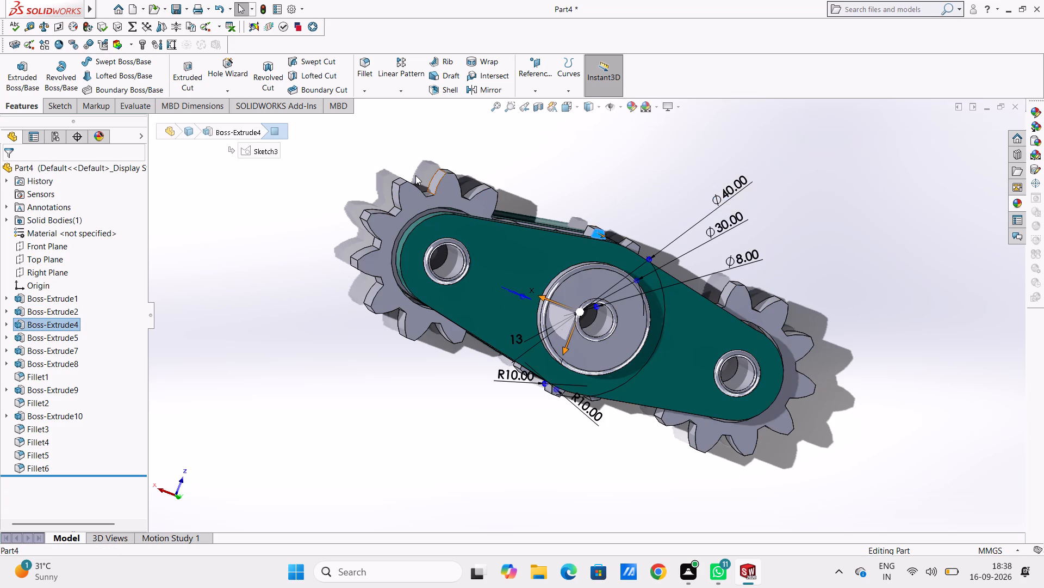
{"action": "left_click", "coordinate": [413, 206], "text": "ctrl"}
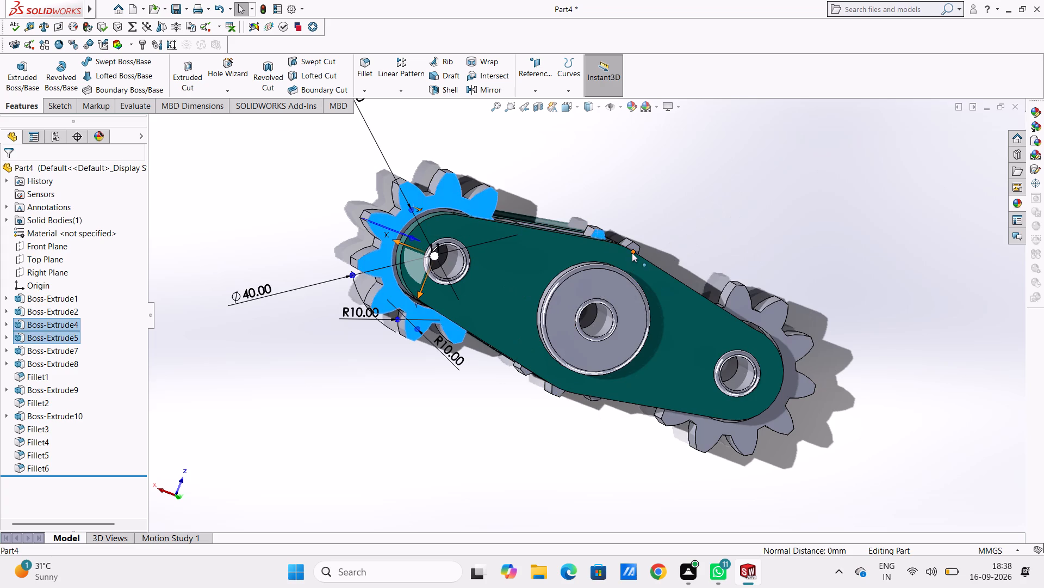
{"action": "middle_click_drag", "start_coordinate": [549, 385], "coordinate": [493, 380], "text": "ctrl"}
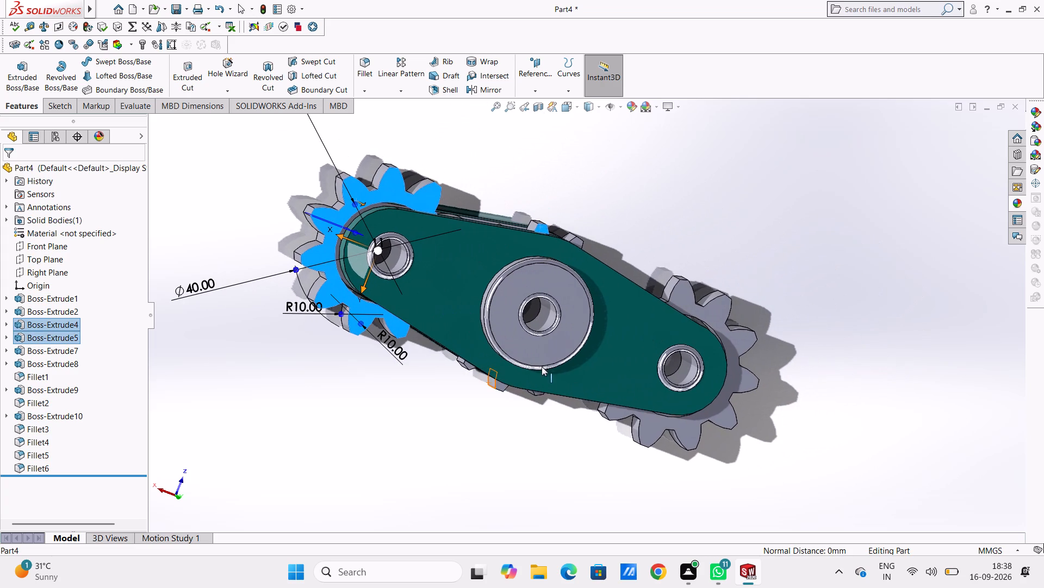
{"action": "left_click", "coordinate": [683, 301], "text": "ctrl"}
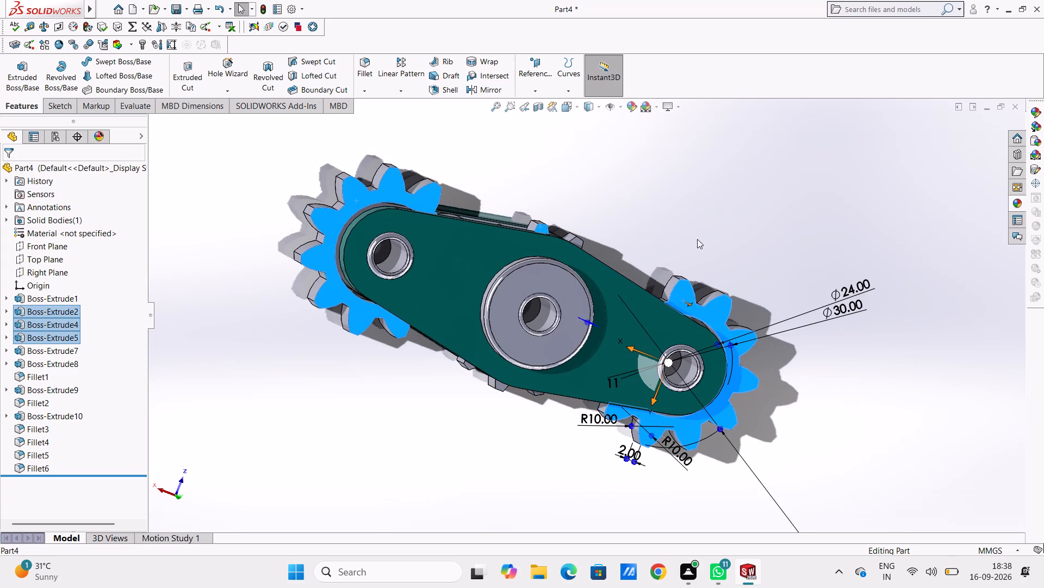
{"action": "left_click", "coordinate": [632, 105]}
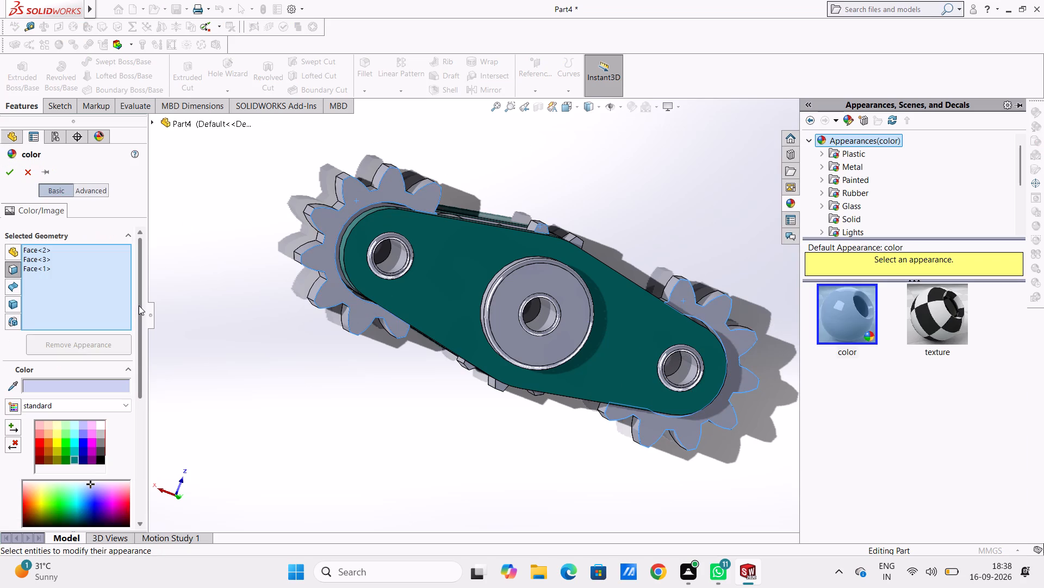
{"action": "left_click", "coordinate": [100, 442]}
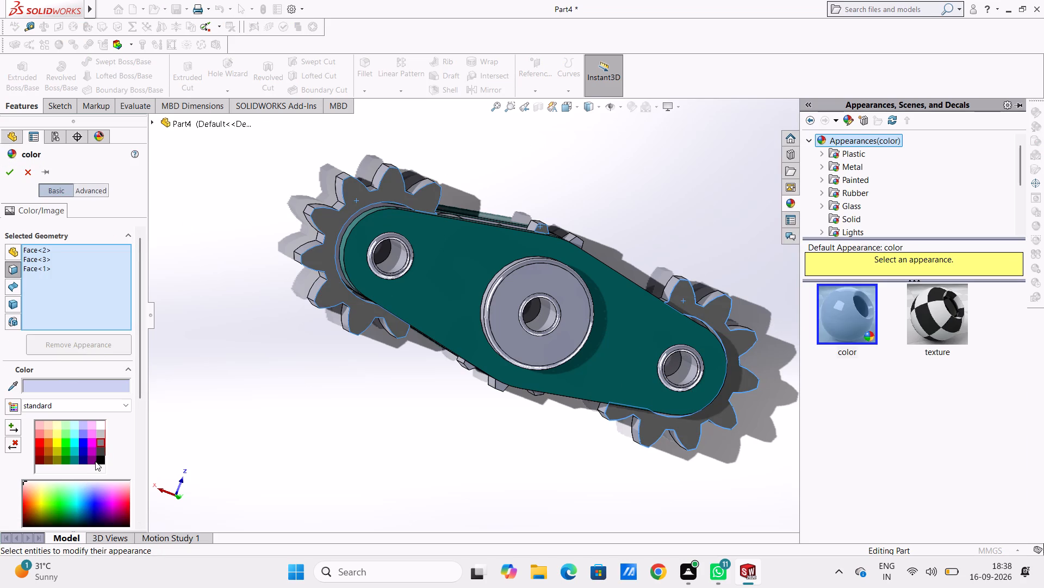
{"action": "left_click", "coordinate": [102, 455]}
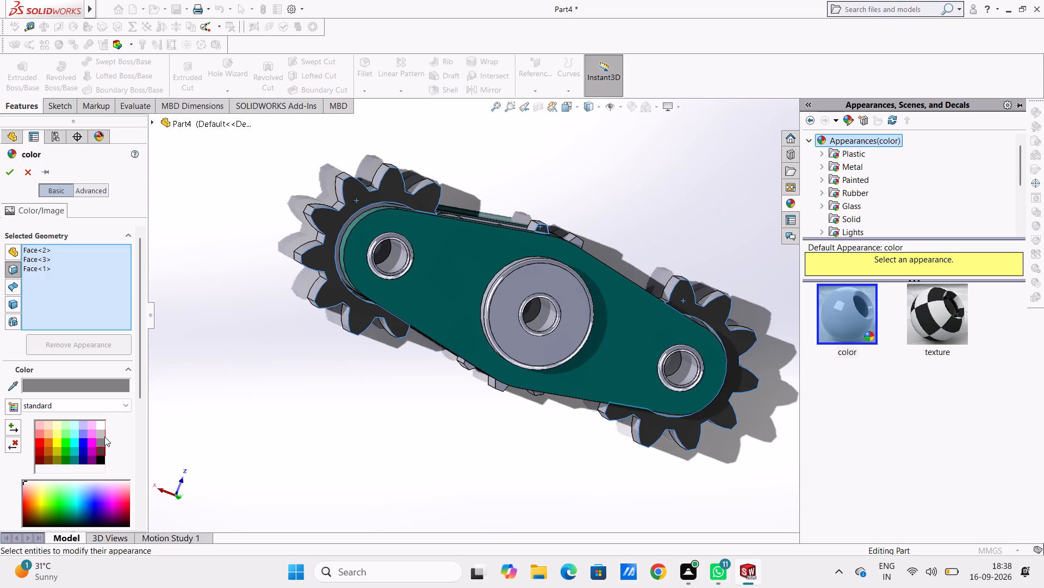
{"action": "left_click", "coordinate": [103, 426]}
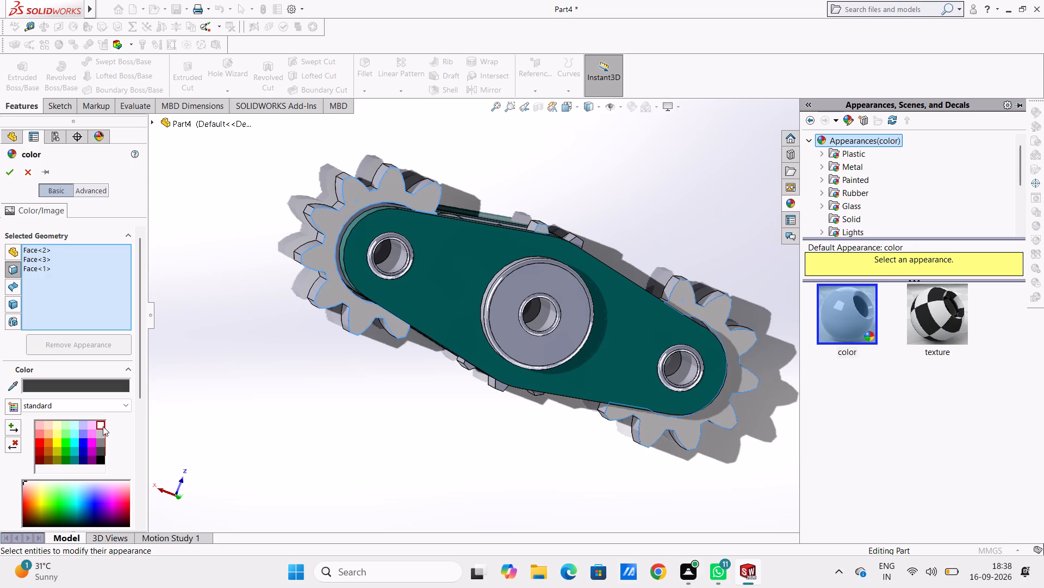
{"action": "left_click", "coordinate": [102, 432]}
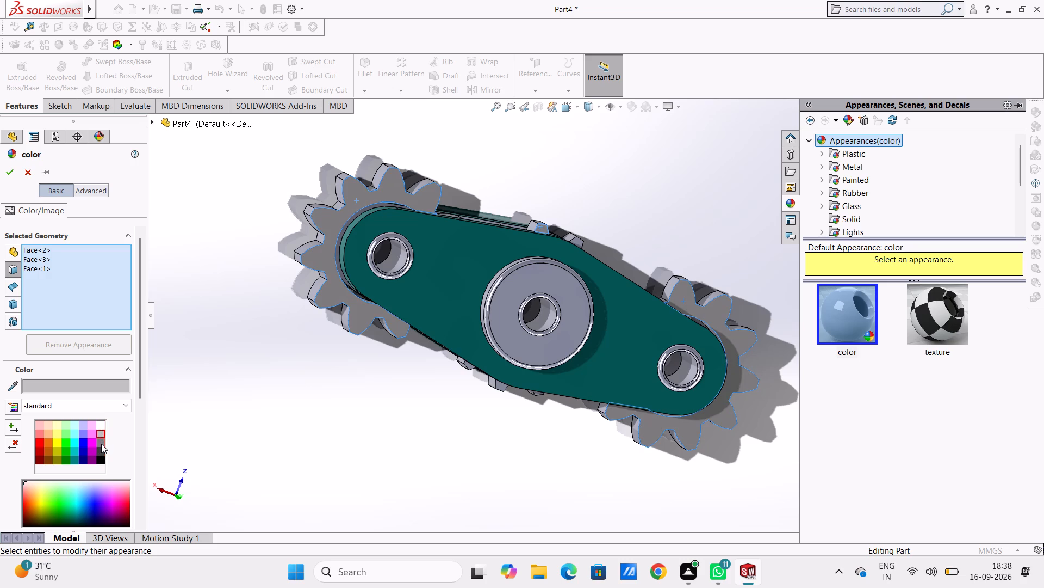
{"action": "left_click", "coordinate": [101, 444]}
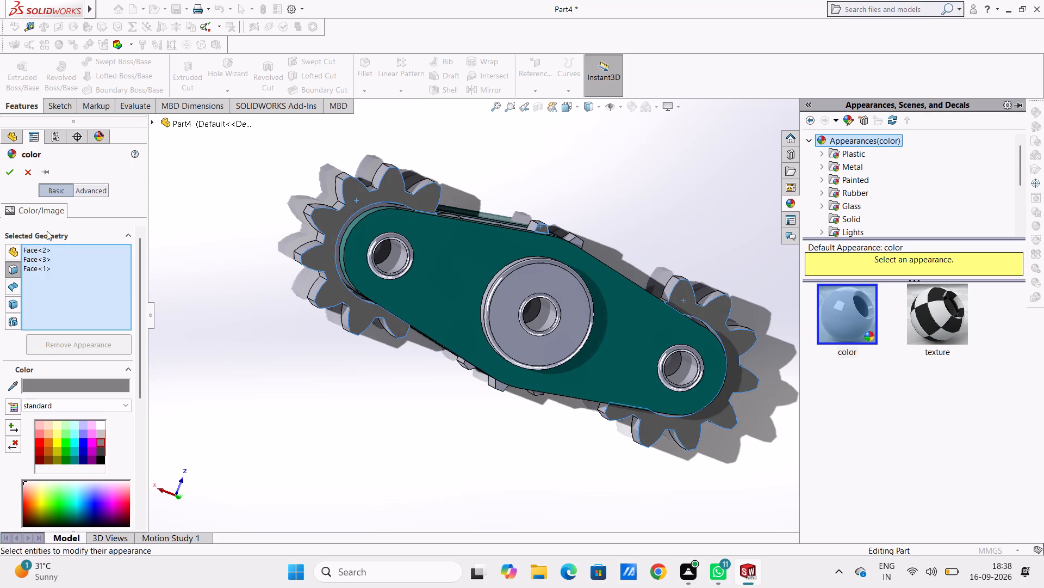
{"action": "left_click", "coordinate": [9, 174]}
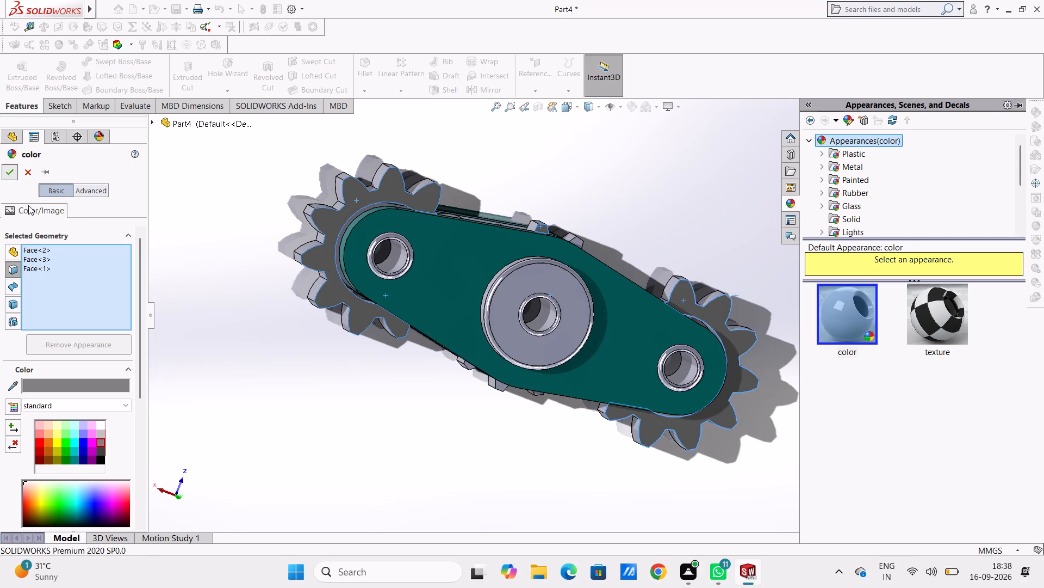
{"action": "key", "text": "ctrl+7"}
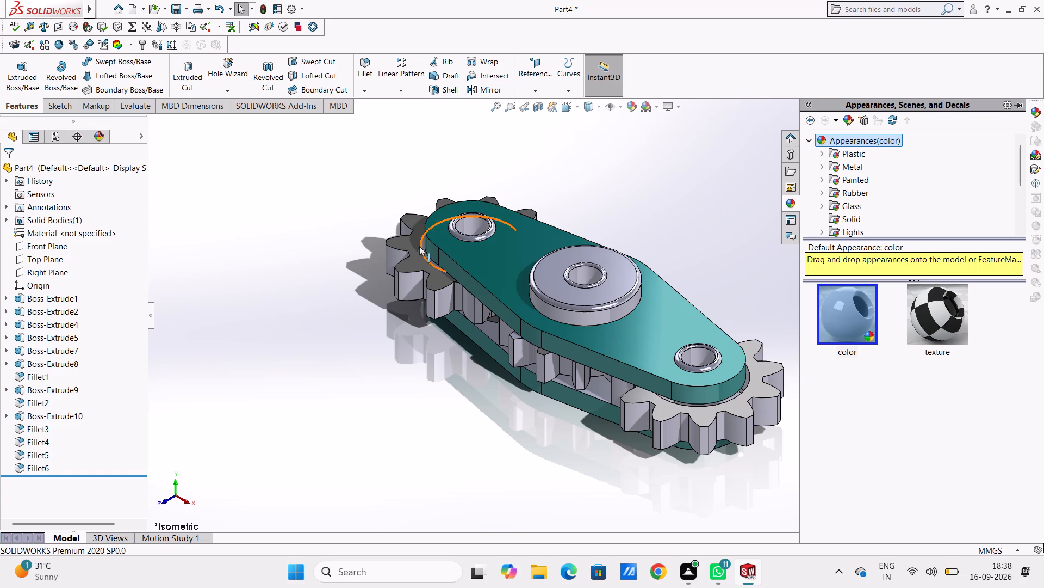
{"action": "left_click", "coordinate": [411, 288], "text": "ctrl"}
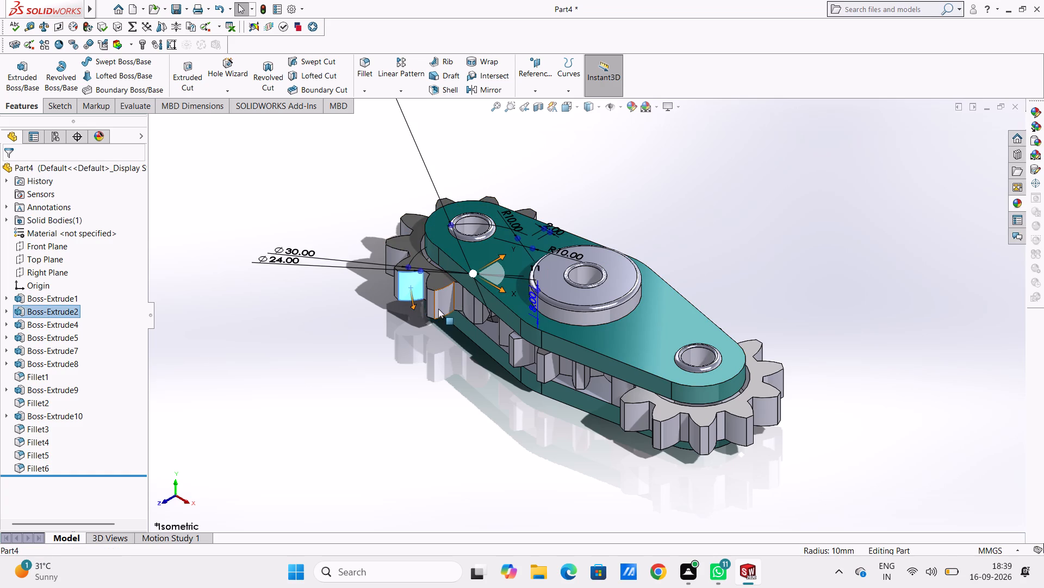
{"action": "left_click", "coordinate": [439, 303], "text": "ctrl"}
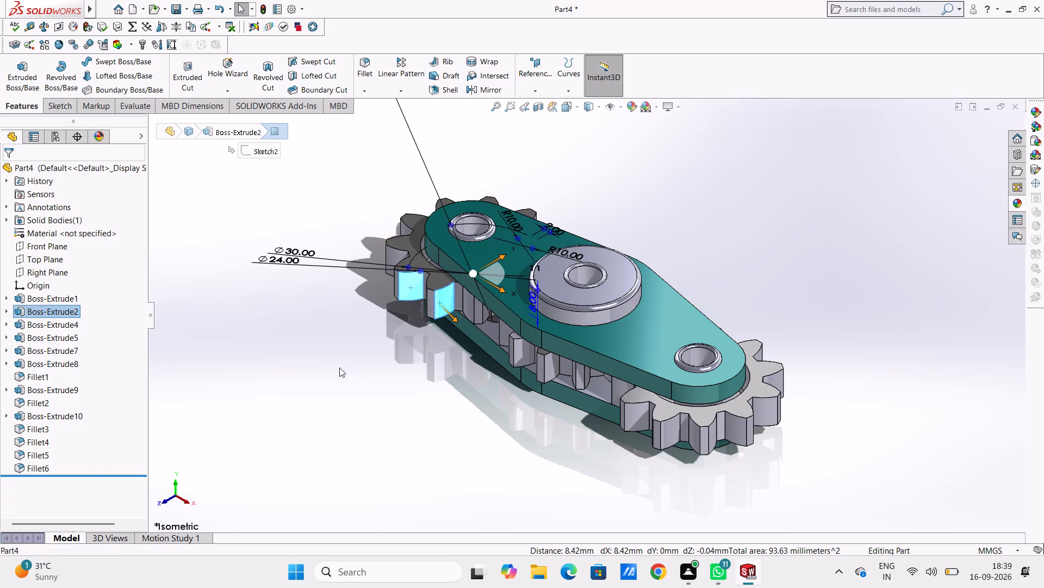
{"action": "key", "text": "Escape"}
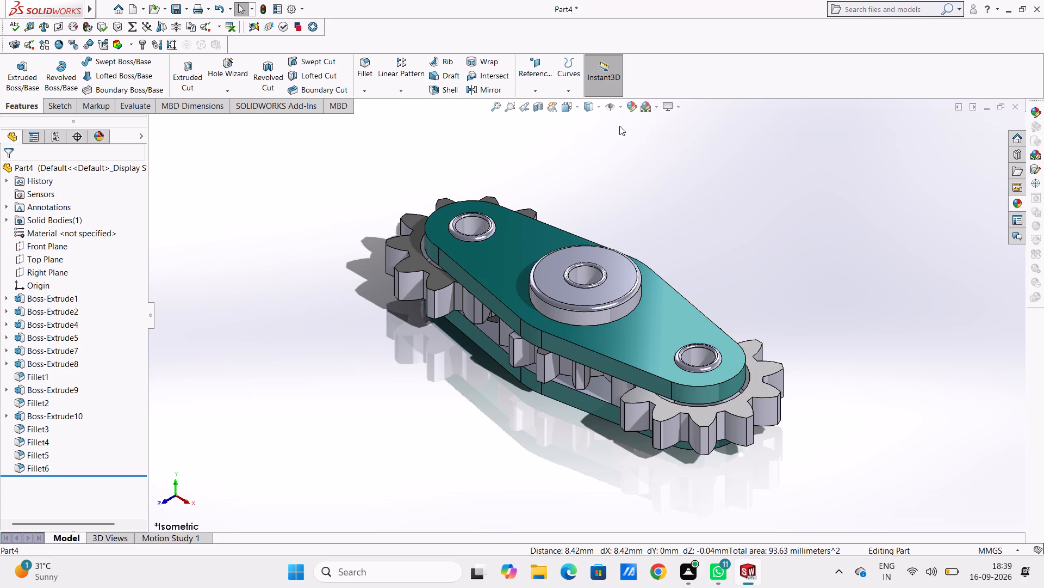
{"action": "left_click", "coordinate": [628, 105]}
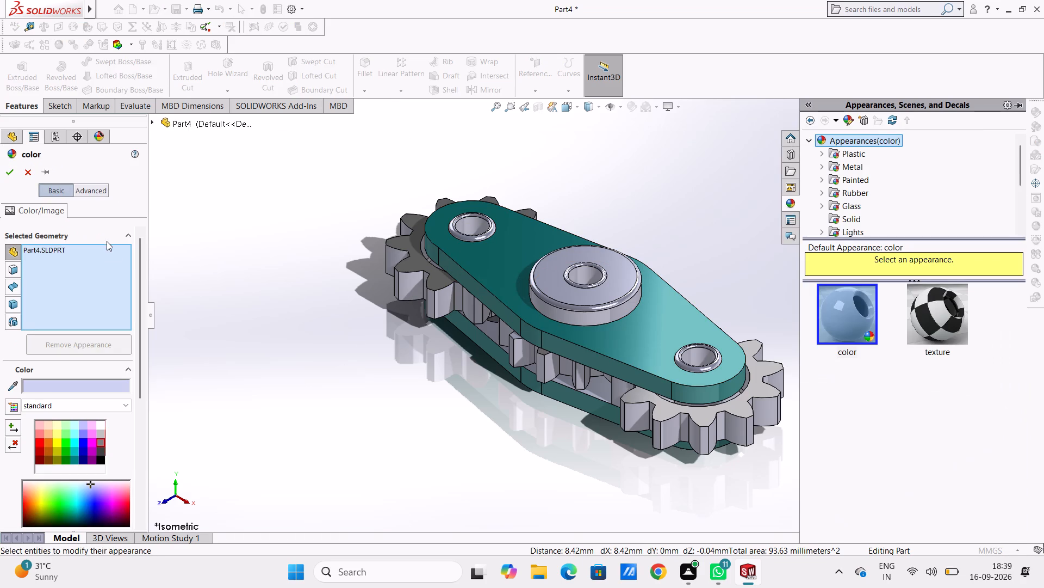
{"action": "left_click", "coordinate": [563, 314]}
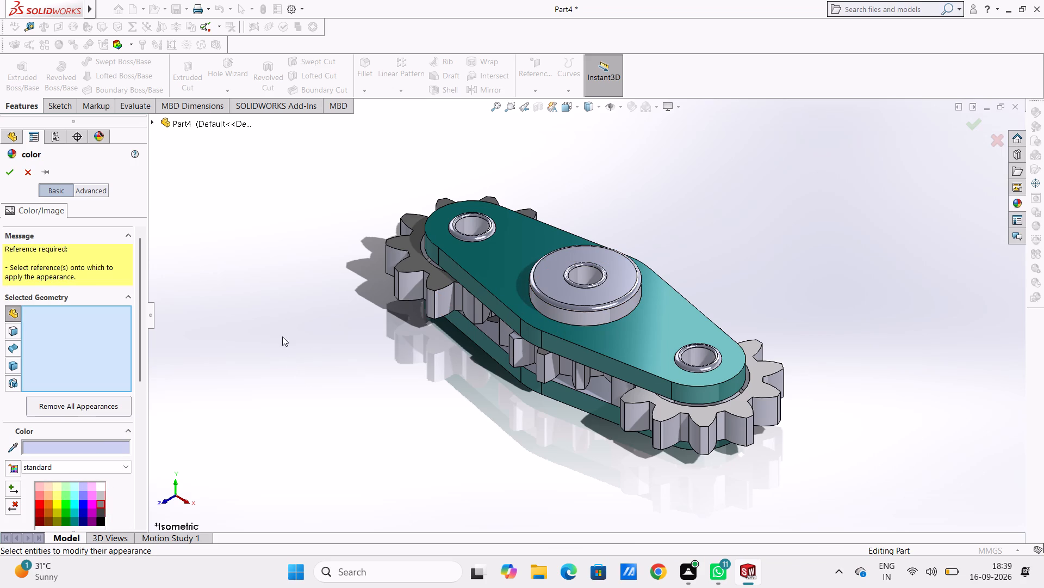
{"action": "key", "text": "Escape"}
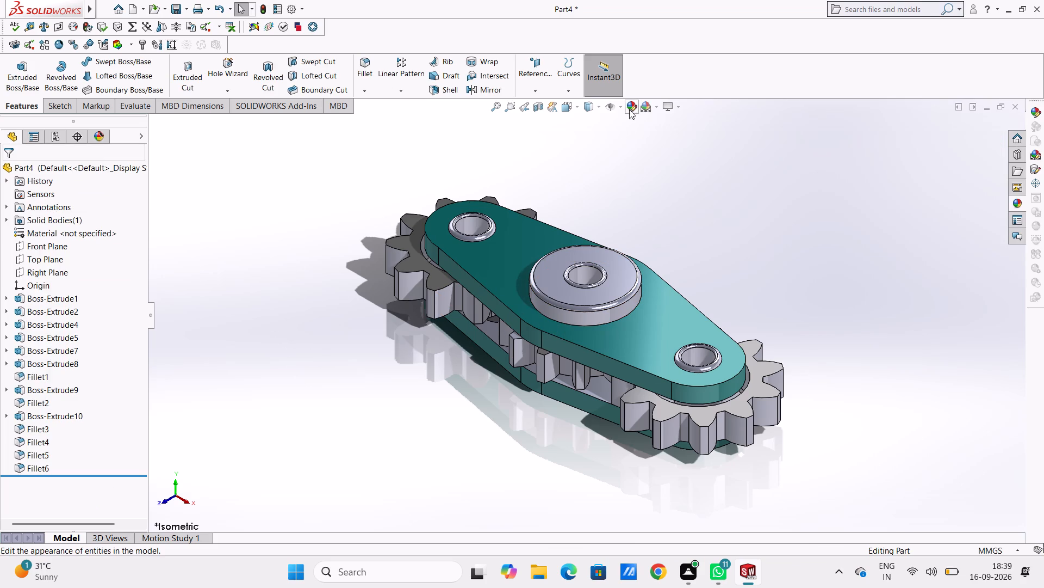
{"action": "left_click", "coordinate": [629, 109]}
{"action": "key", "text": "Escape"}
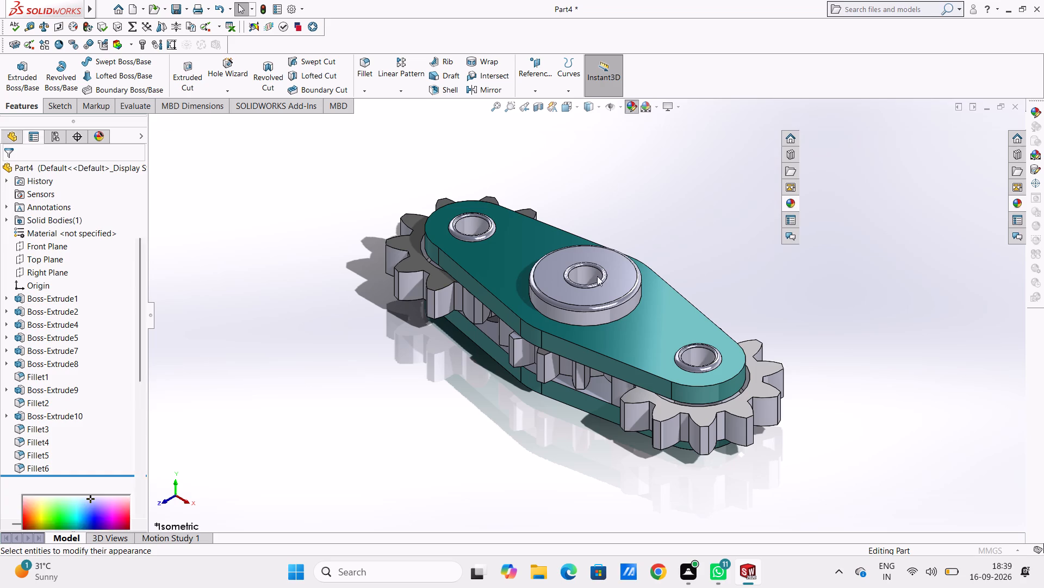
Apply the standard light red colour to the central disc's cylindrical side face, after trying orange, pink and darker red shades.
{"action": "left_click", "coordinate": [598, 315]}
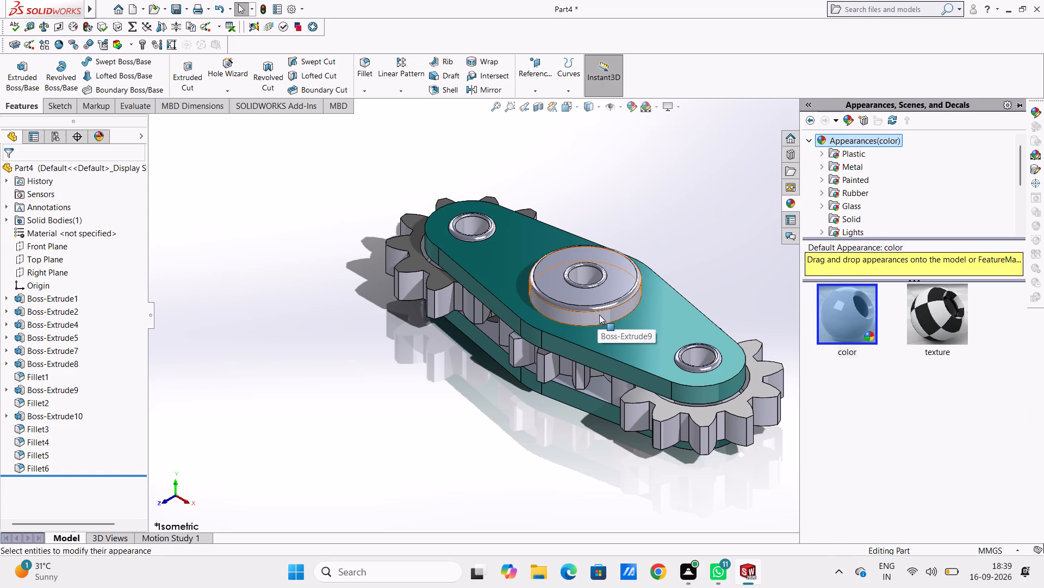
{"action": "left_click", "coordinate": [633, 112]}
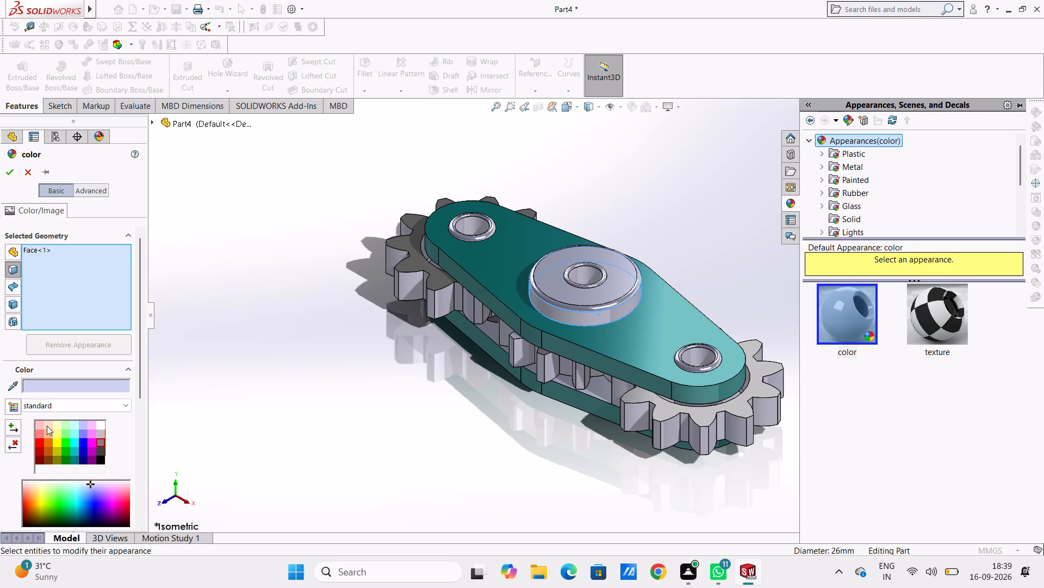
{"action": "left_click", "coordinate": [47, 431]}
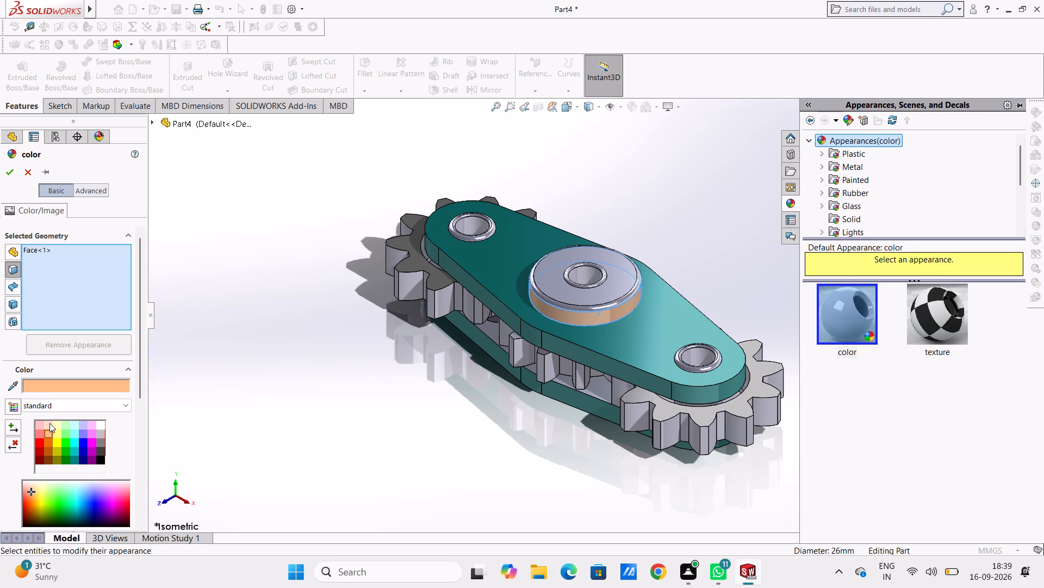
{"action": "left_click", "coordinate": [48, 425]}
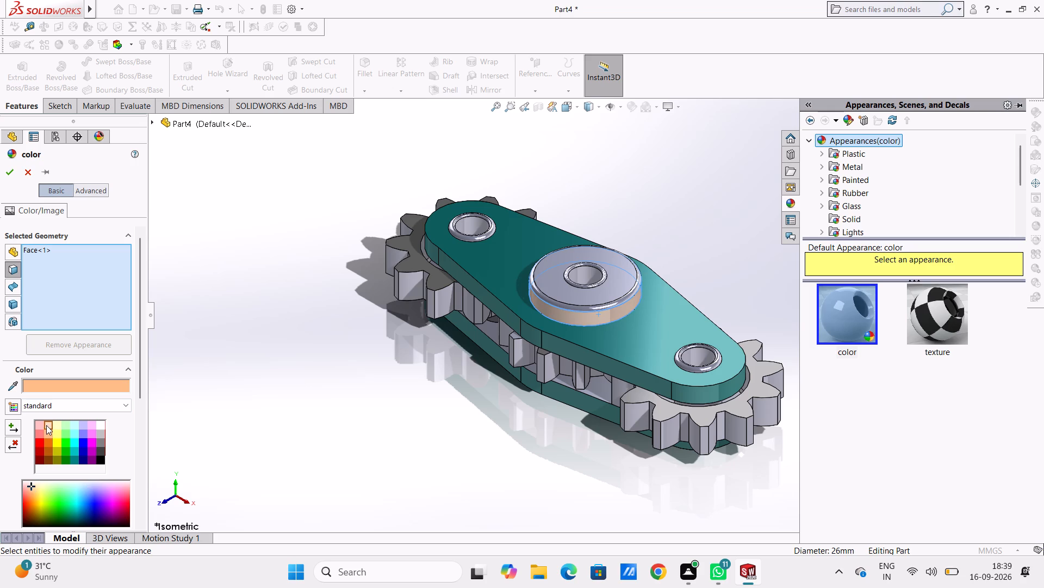
{"action": "left_click", "coordinate": [43, 426]}
{"action": "left_click", "coordinate": [38, 432]}
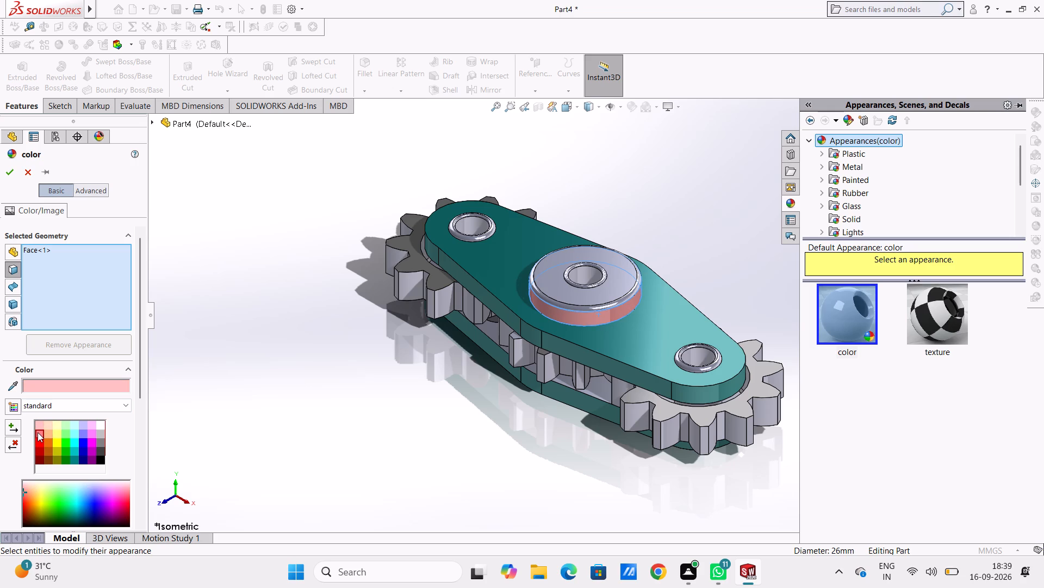
{"action": "left_click", "coordinate": [37, 442]}
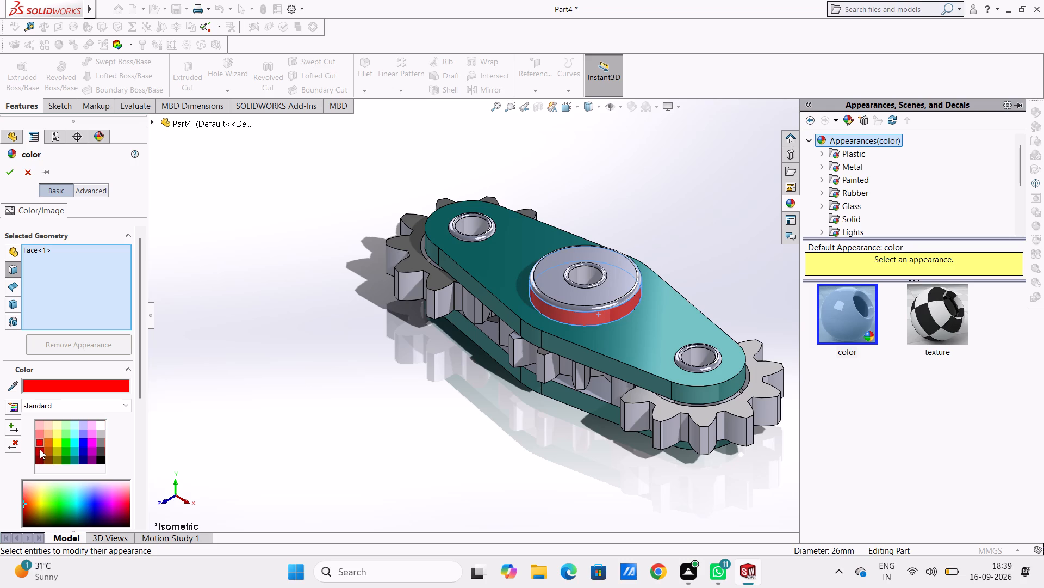
{"action": "left_click", "coordinate": [40, 449]}
{"action": "left_click", "coordinate": [29, 489]}
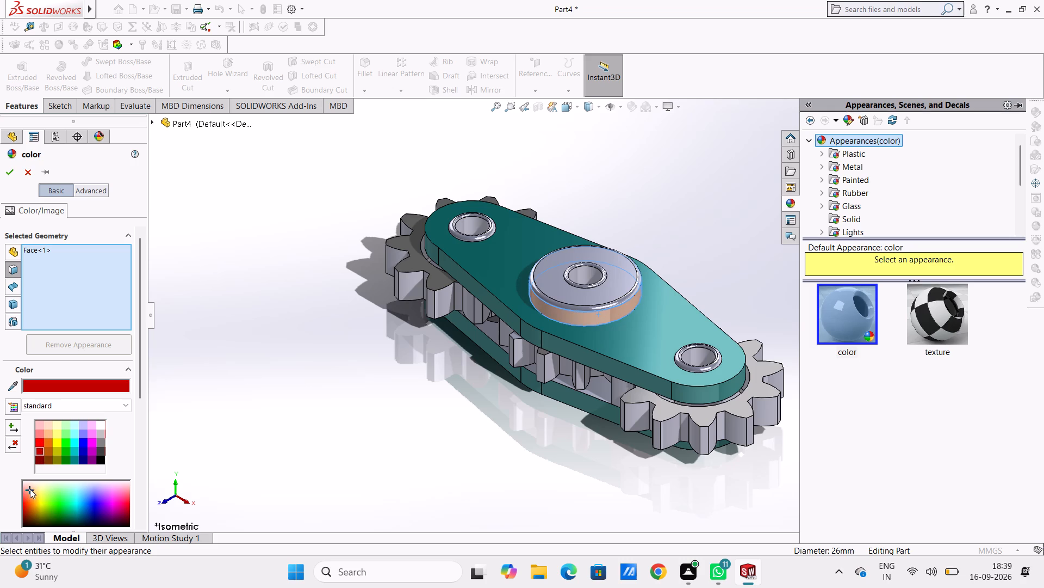
{"action": "left_click", "coordinate": [40, 438]}
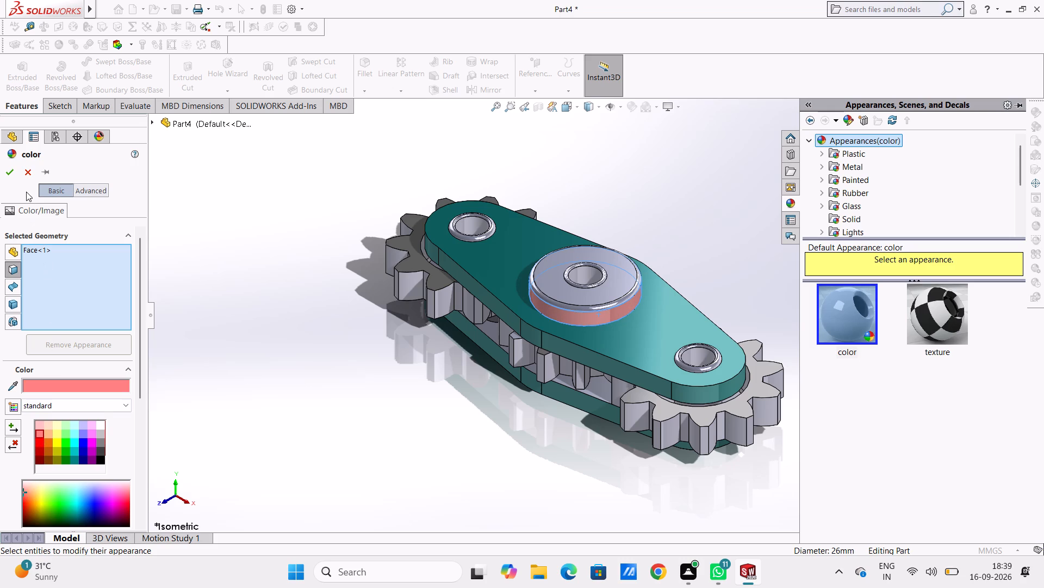
{"action": "left_click", "coordinate": [9, 171]}
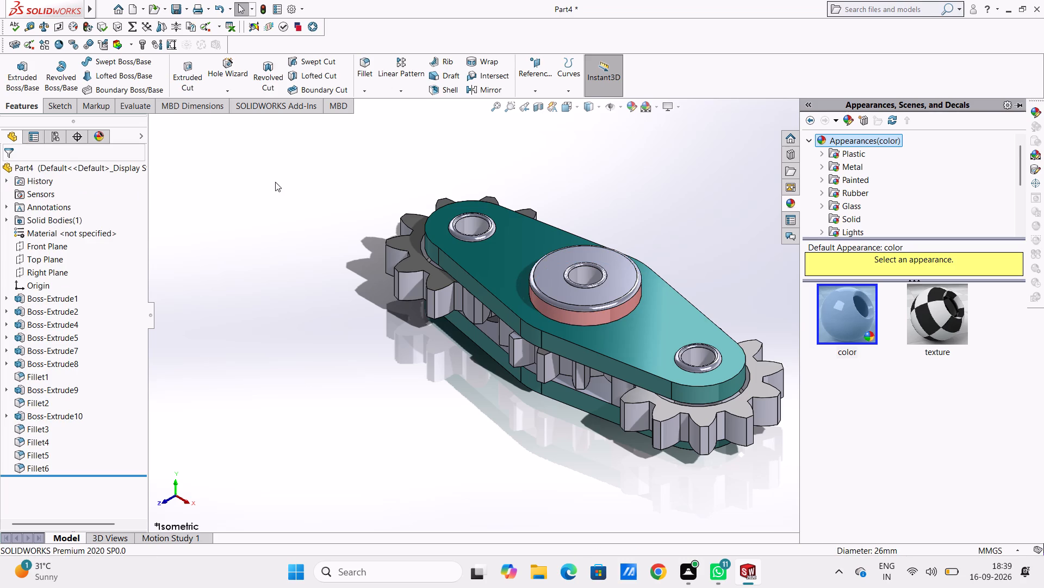
Apply the standard light red colour to the central disc's flat top face and its filleted outer edge.
{"action": "left_click", "coordinate": [616, 269]}
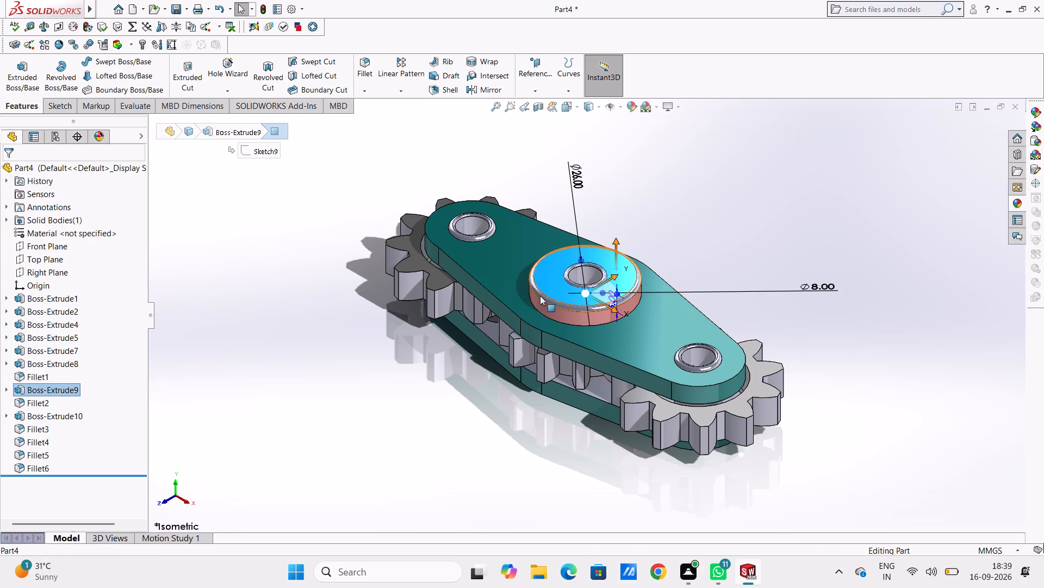
{"action": "left_click", "coordinate": [540, 296], "text": "ctrl"}
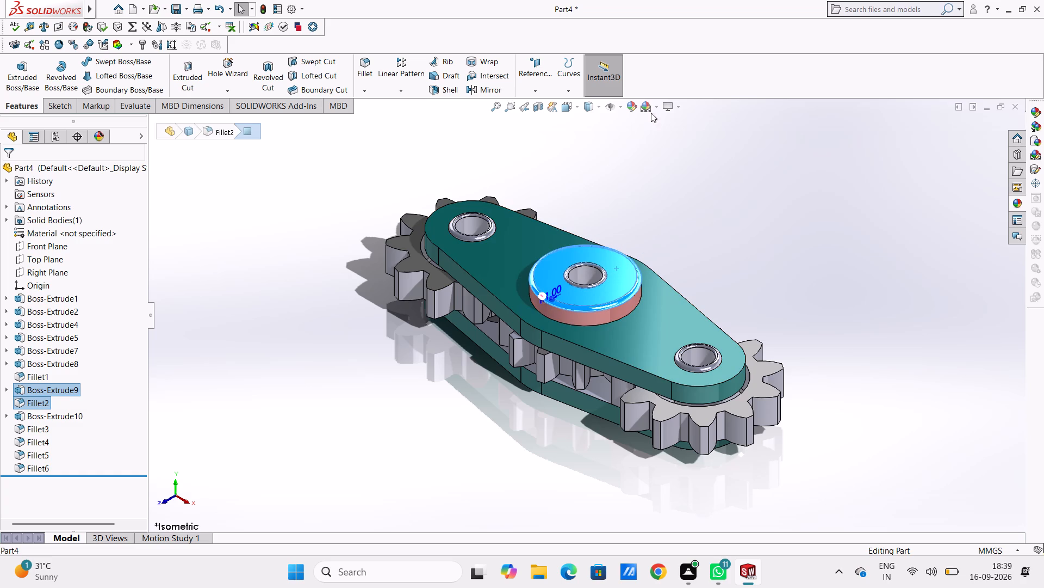
{"action": "left_click", "coordinate": [626, 108]}
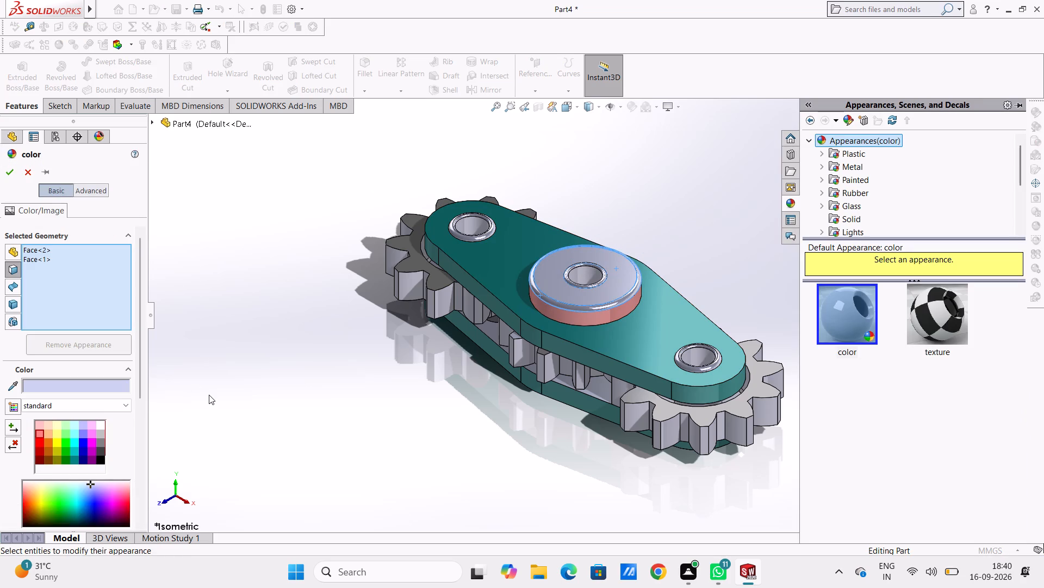
{"action": "left_click", "coordinate": [37, 433]}
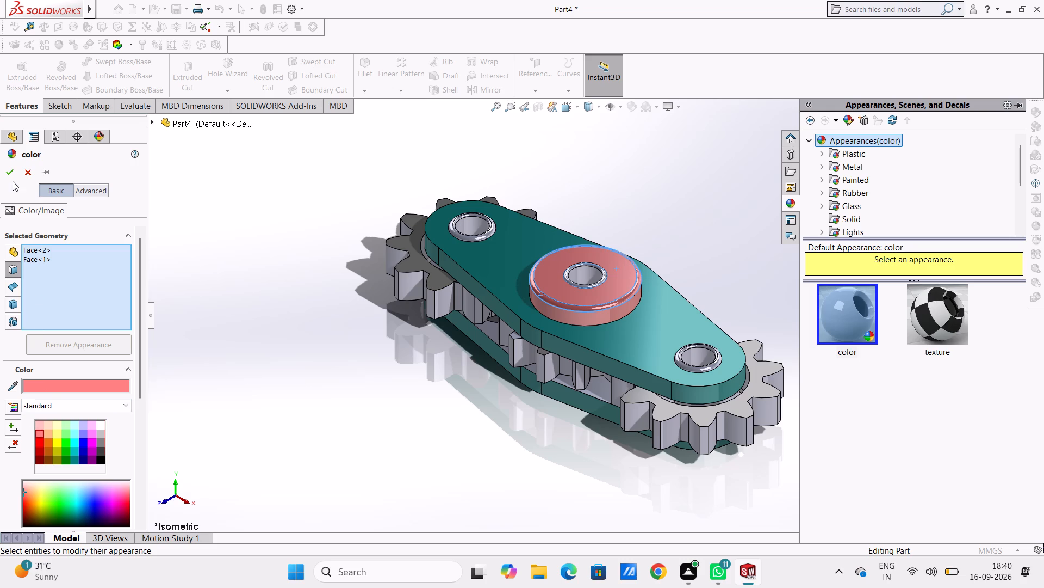
{"action": "left_click", "coordinate": [13, 177]}
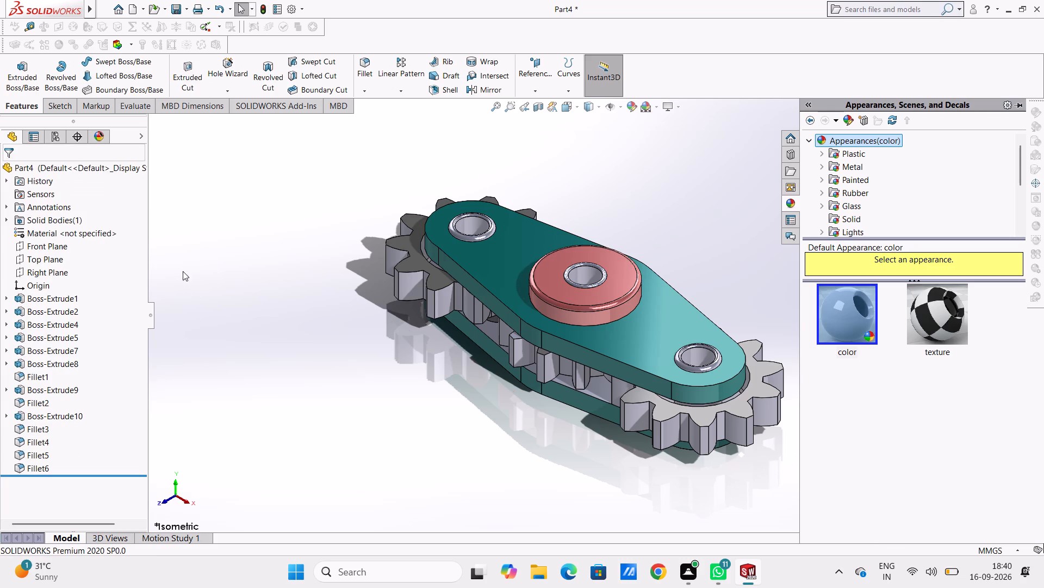
Apply the standard medium grey to all three gears' underside faces, including those visible through the plate openings, after trying light grey.
{"action": "middle_click_drag", "start_coordinate": [183, 274], "coordinate": [286, 425]}
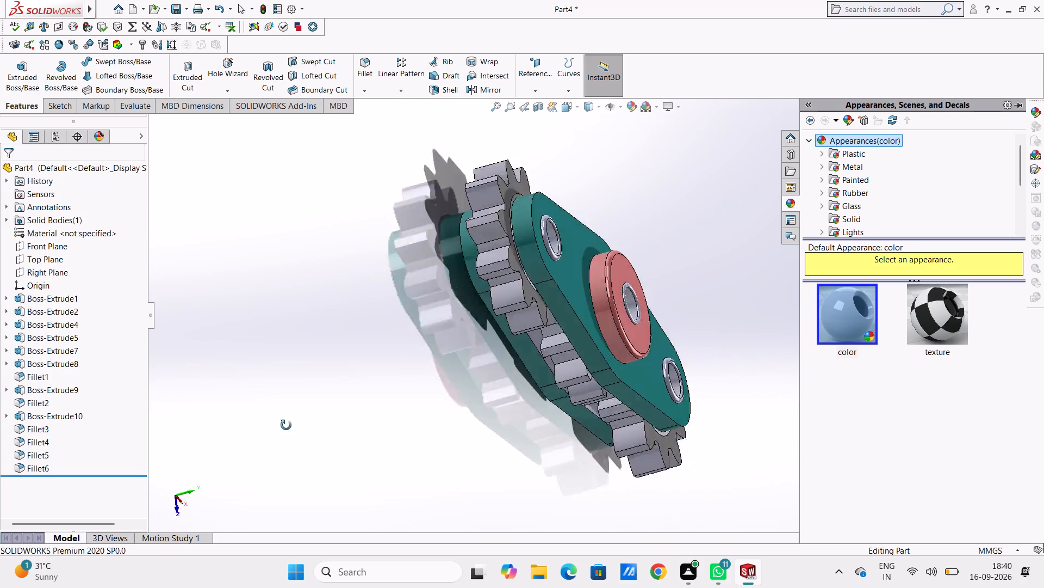
{"action": "middle_click_drag", "start_coordinate": [286, 425], "coordinate": [378, 468]}
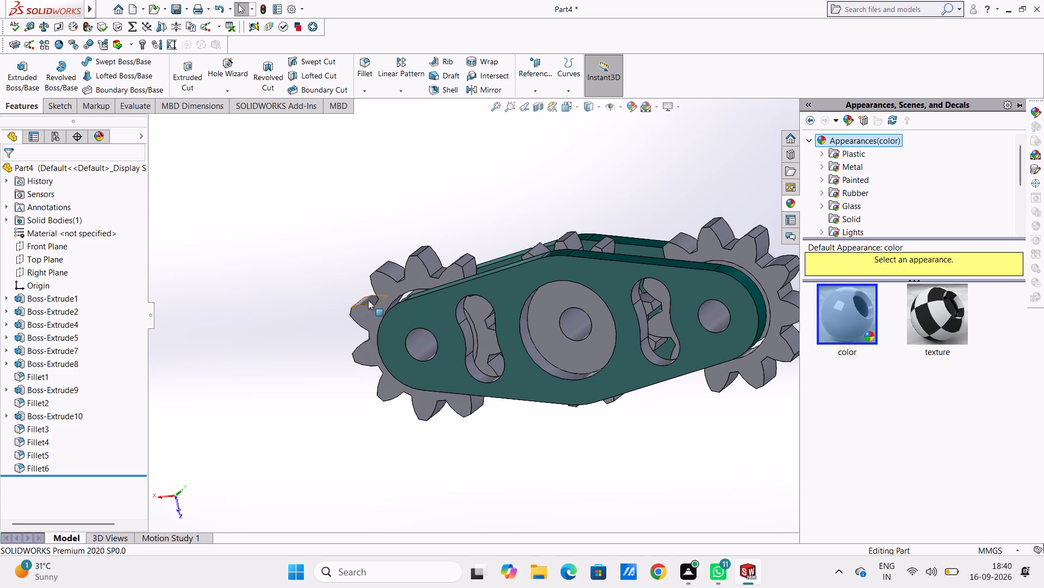
{"action": "left_click", "coordinate": [391, 289], "text": "ctrl"}
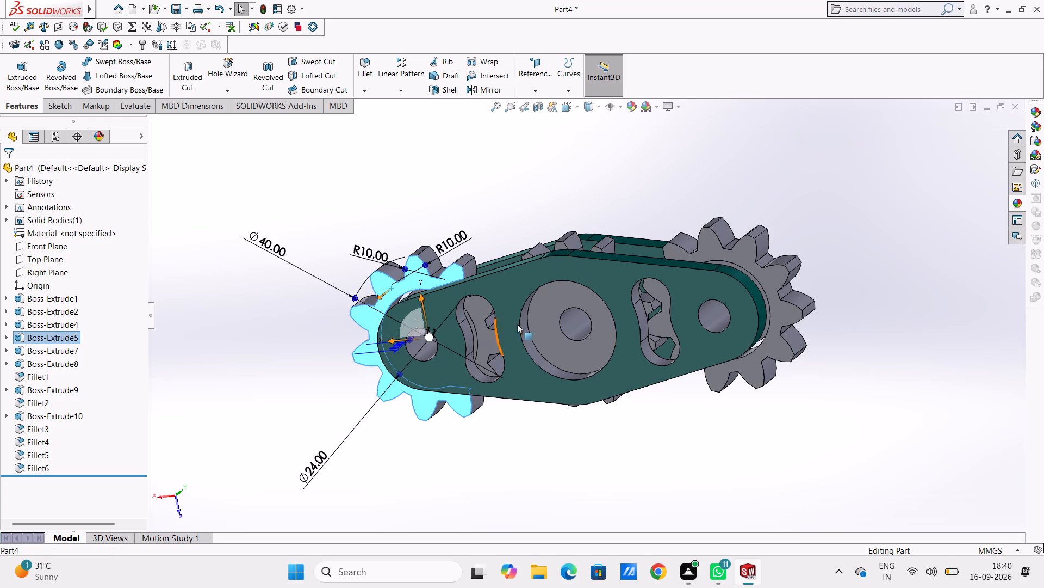
{"action": "left_click", "coordinate": [544, 334], "text": "ctrl"}
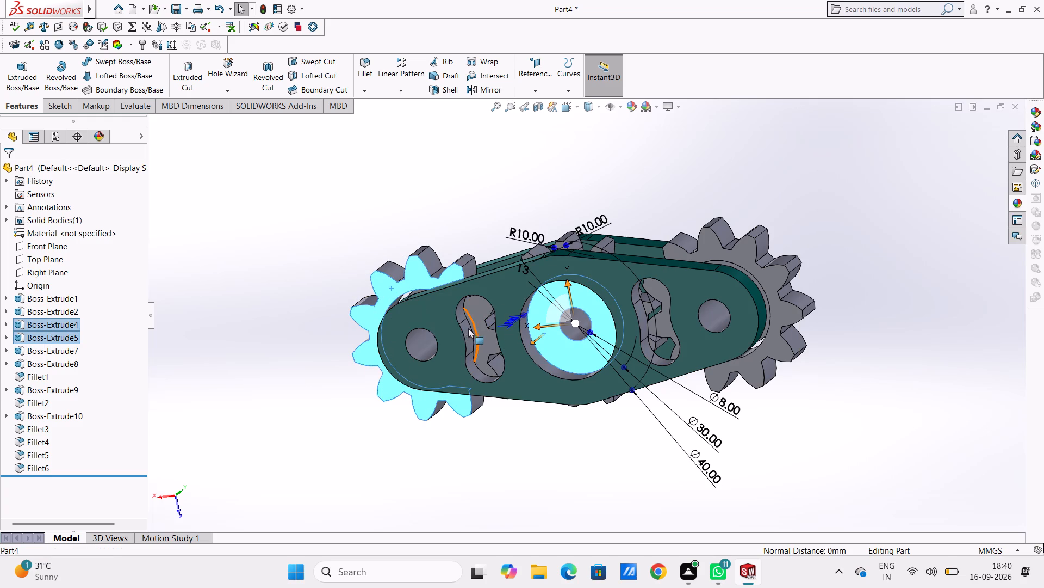
{"action": "left_click", "coordinate": [480, 321], "text": "ctrl"}
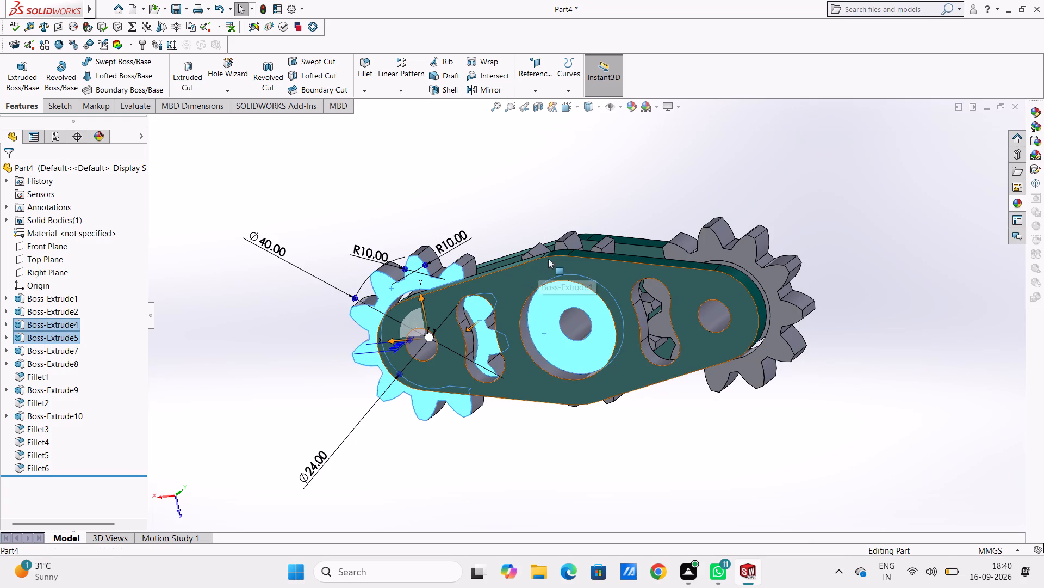
{"action": "left_click", "coordinate": [562, 248], "text": "ctrl"}
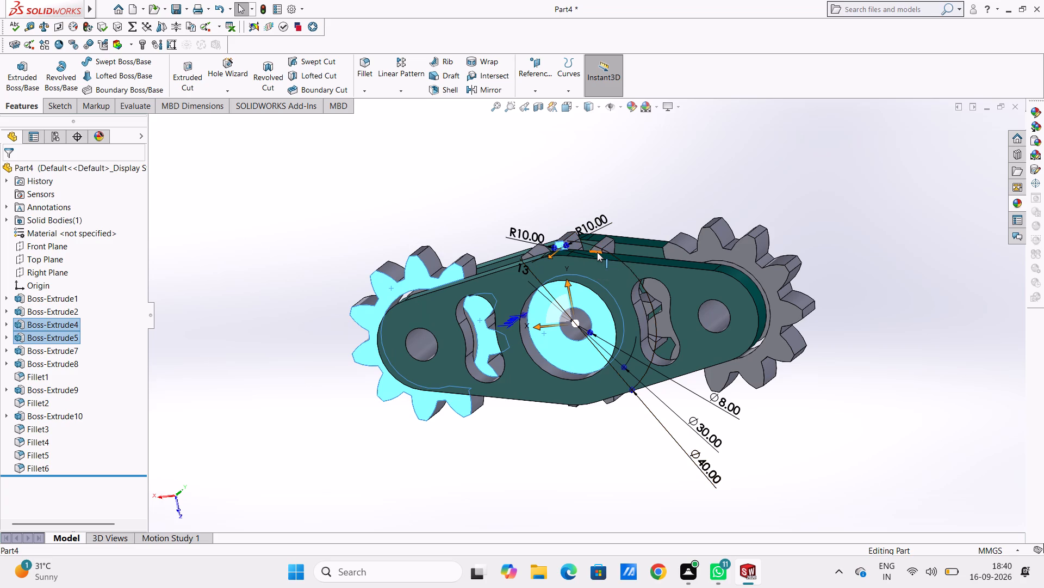
{"action": "left_click", "coordinate": [597, 250], "text": "ctrl"}
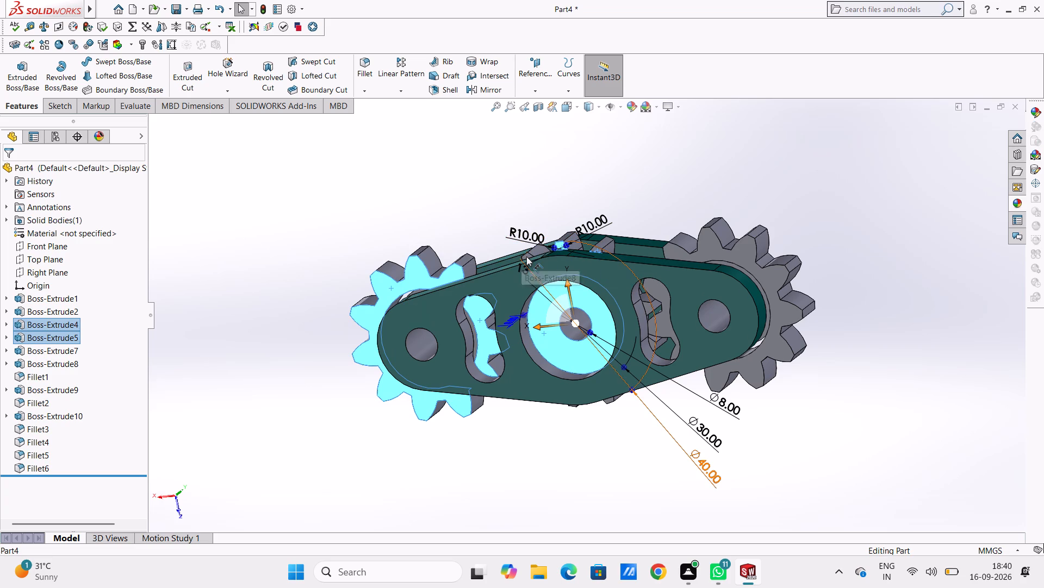
{"action": "scroll", "coordinate": [532, 255], "scroll_direction": "down", "scroll_amount": 6, "text": "ctrl"}
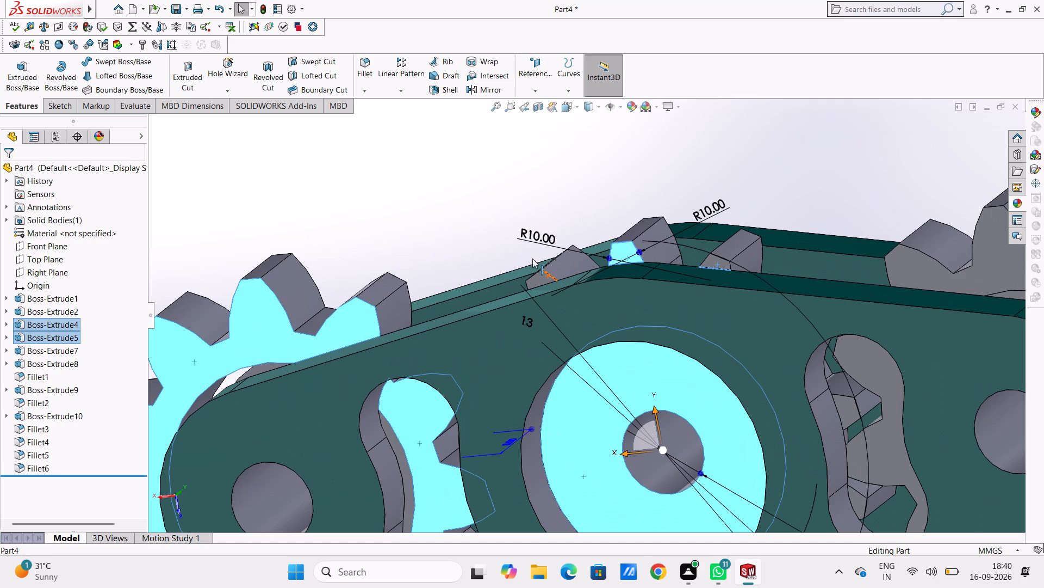
{"action": "left_click", "coordinate": [541, 282], "text": "ctrl"}
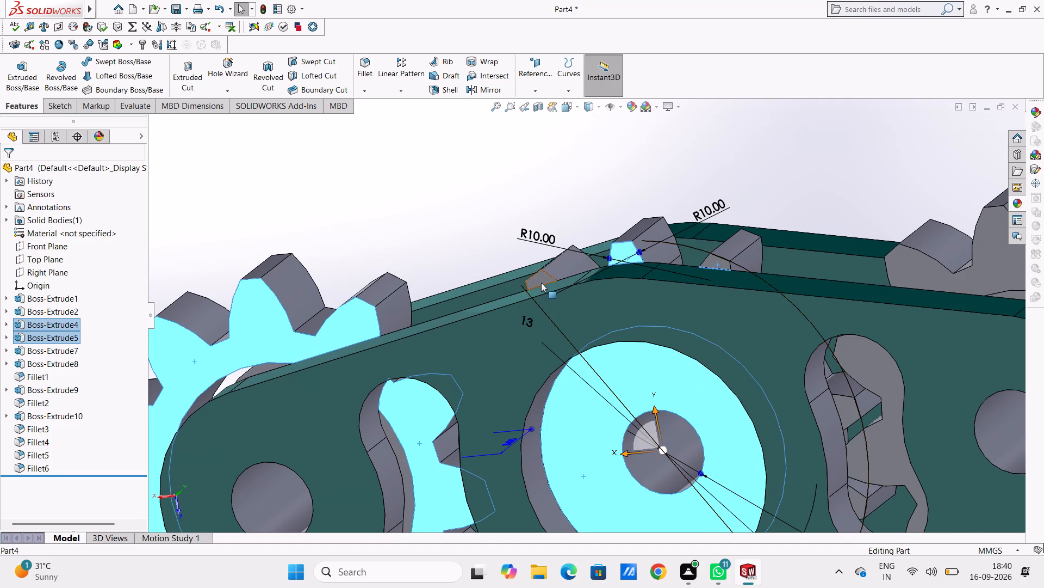
{"action": "left_click", "coordinate": [717, 264], "text": "ctrl"}
{"action": "scroll", "coordinate": [733, 323], "scroll_direction": "up", "scroll_amount": 4, "text": "ctrl"}
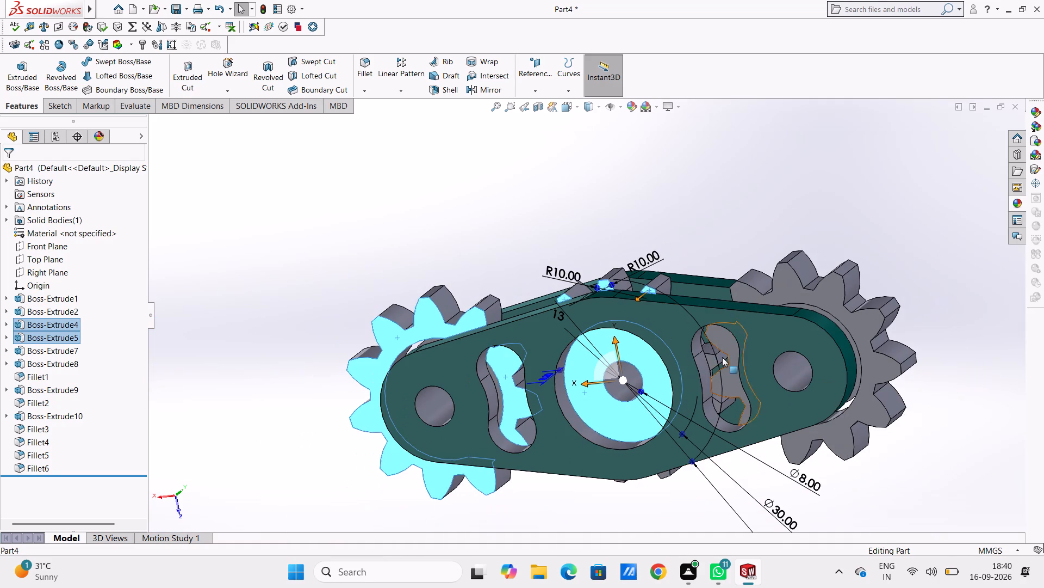
{"action": "left_click", "coordinate": [729, 345], "text": "ctrl"}
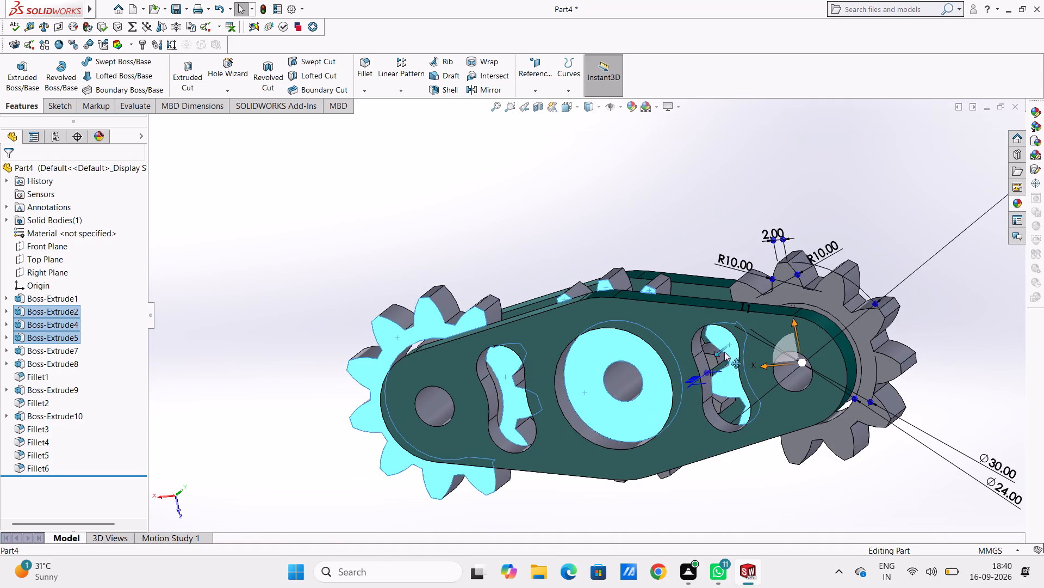
{"action": "left_click", "coordinate": [712, 360], "text": "ctrl"}
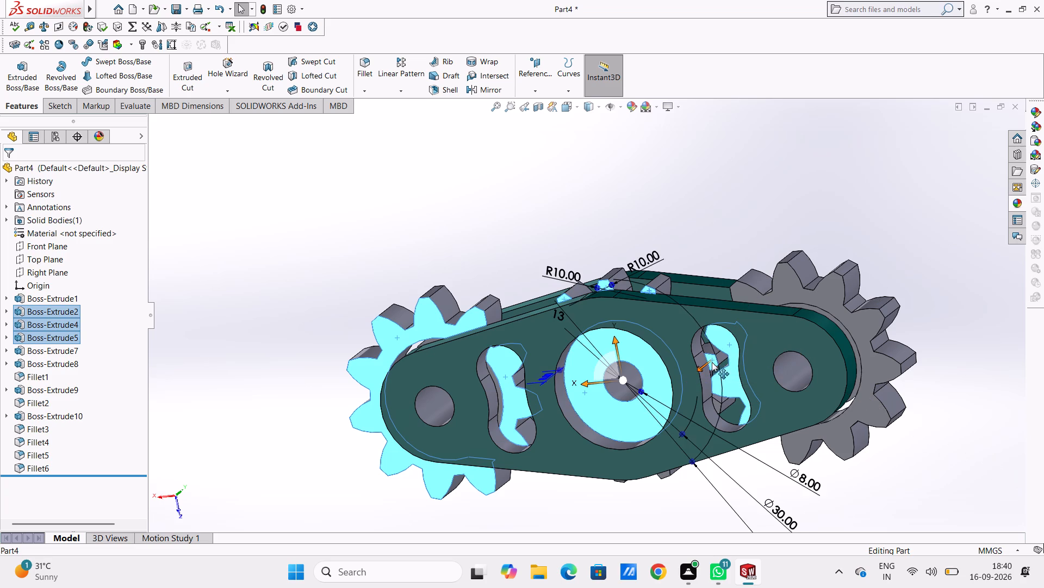
{"action": "left_click", "coordinate": [717, 405], "text": "ctrl"}
{"action": "left_click", "coordinate": [665, 475], "text": "ctrl"}
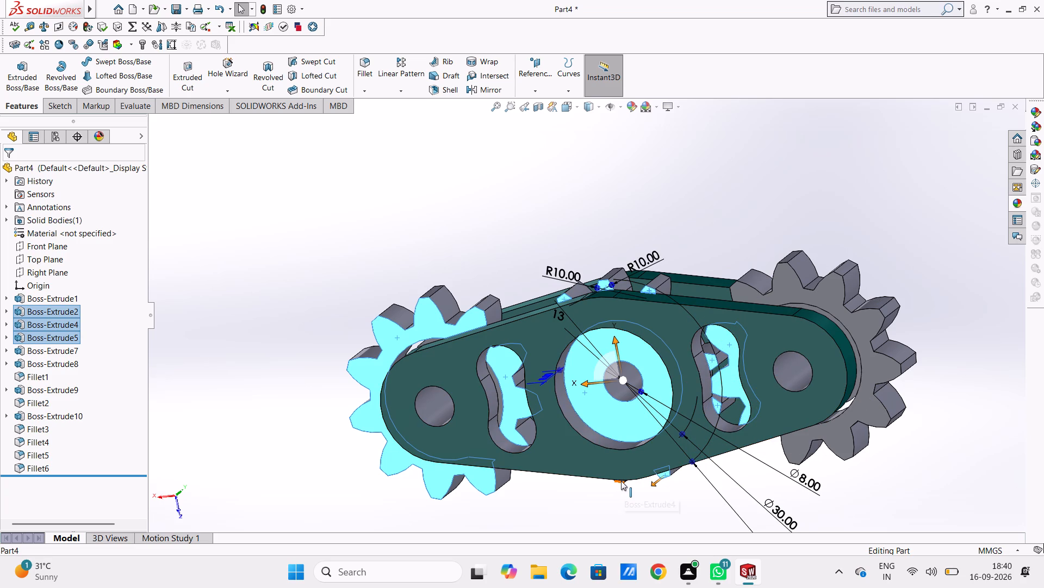
{"action": "left_click", "coordinate": [621, 481], "text": "ctrl"}
{"action": "left_click", "coordinate": [793, 286], "text": "ctrl"}
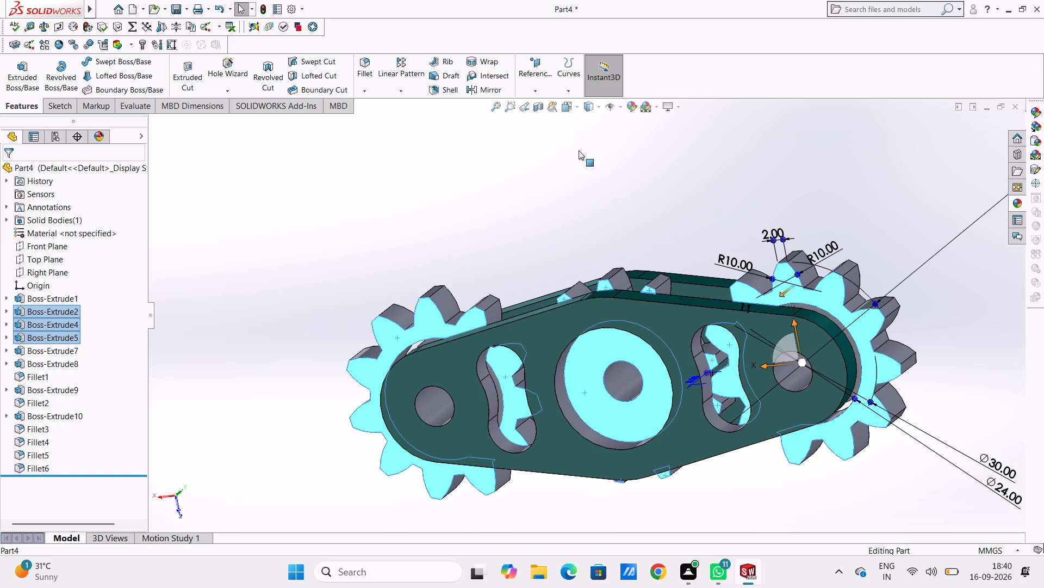
{"action": "left_click", "coordinate": [630, 107]}
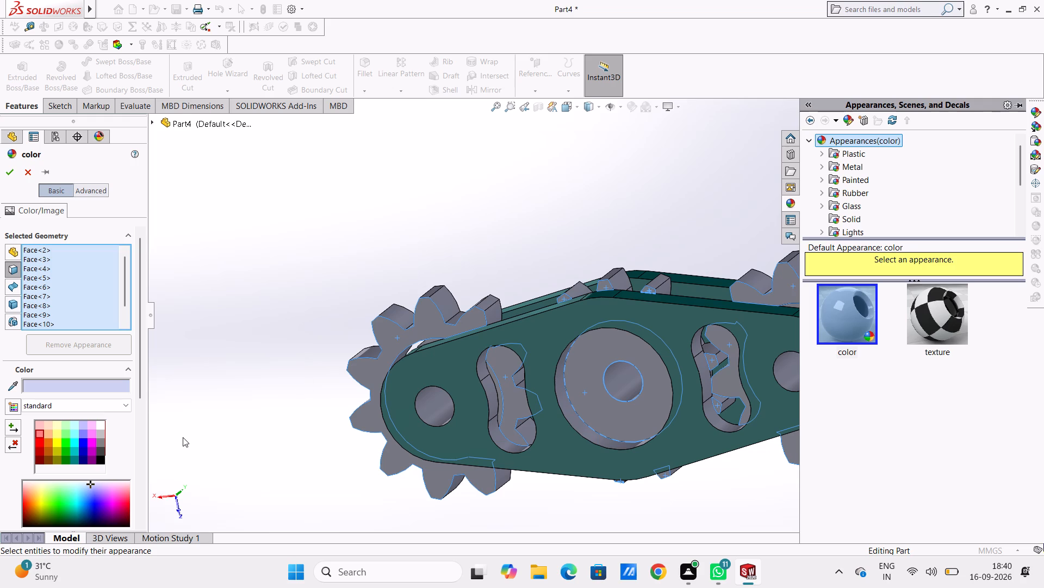
{"action": "left_click", "coordinate": [100, 434]}
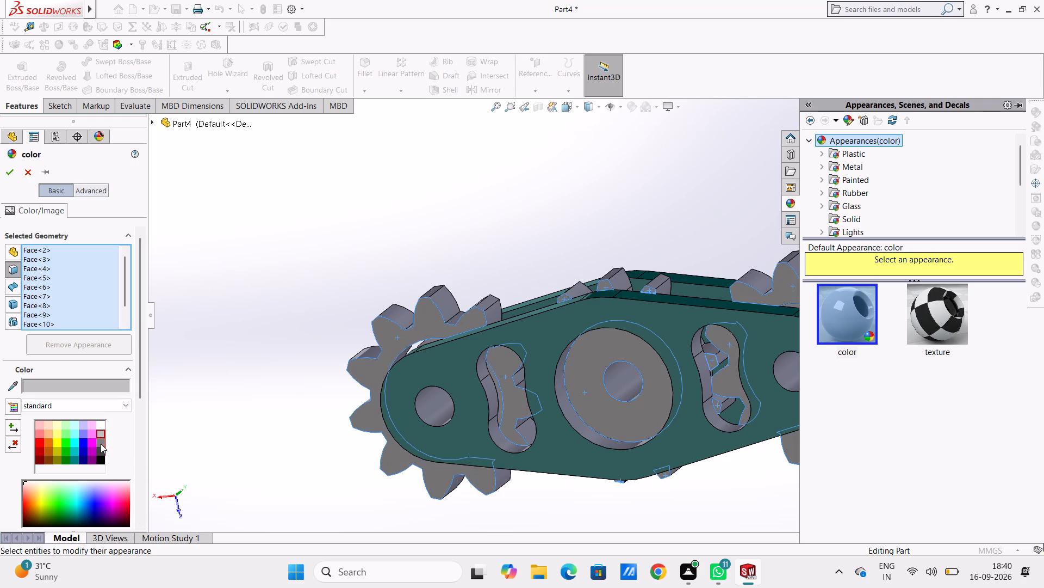
{"action": "left_click", "coordinate": [102, 440]}
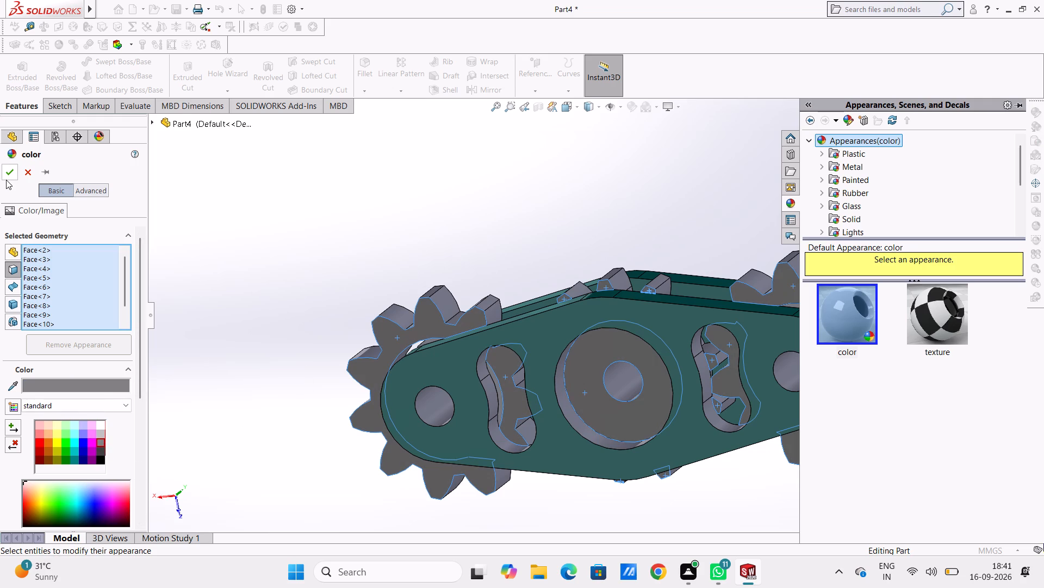
{"action": "left_click", "coordinate": [6, 179]}
Examine the coloured gear train from below and the side, finishing in the isometric view.
{"action": "middle_click_drag", "start_coordinate": [325, 201], "coordinate": [283, 288]}
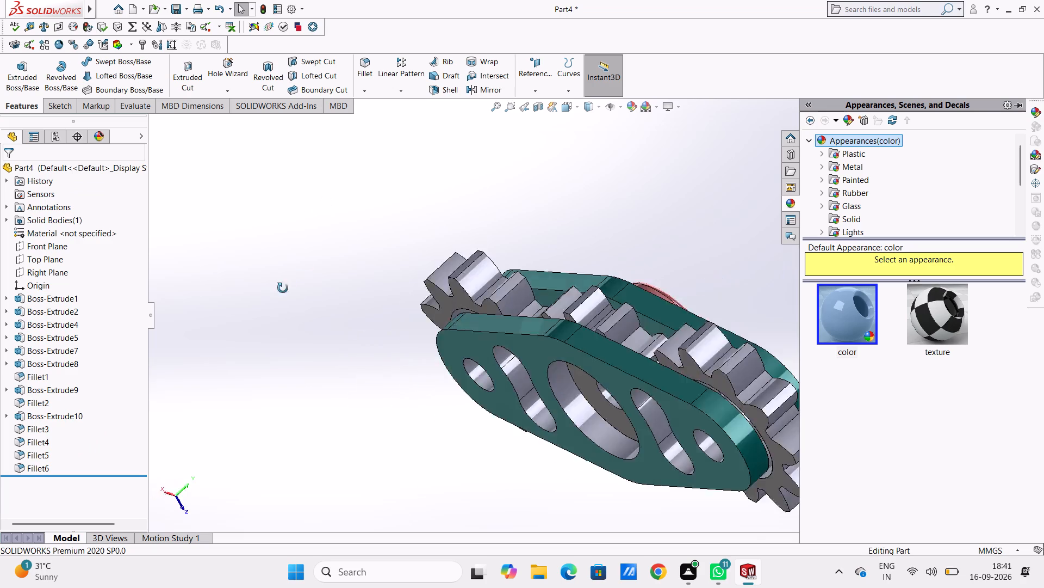
{"action": "middle_click_drag", "start_coordinate": [283, 288], "coordinate": [396, 444]}
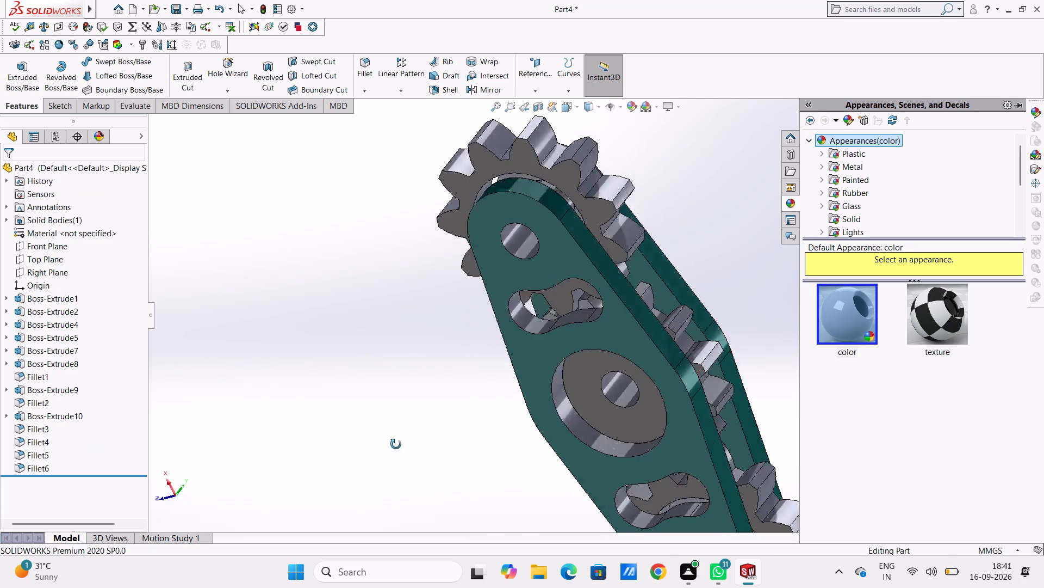
{"action": "middle_click_drag", "start_coordinate": [396, 444], "coordinate": [392, 425]}
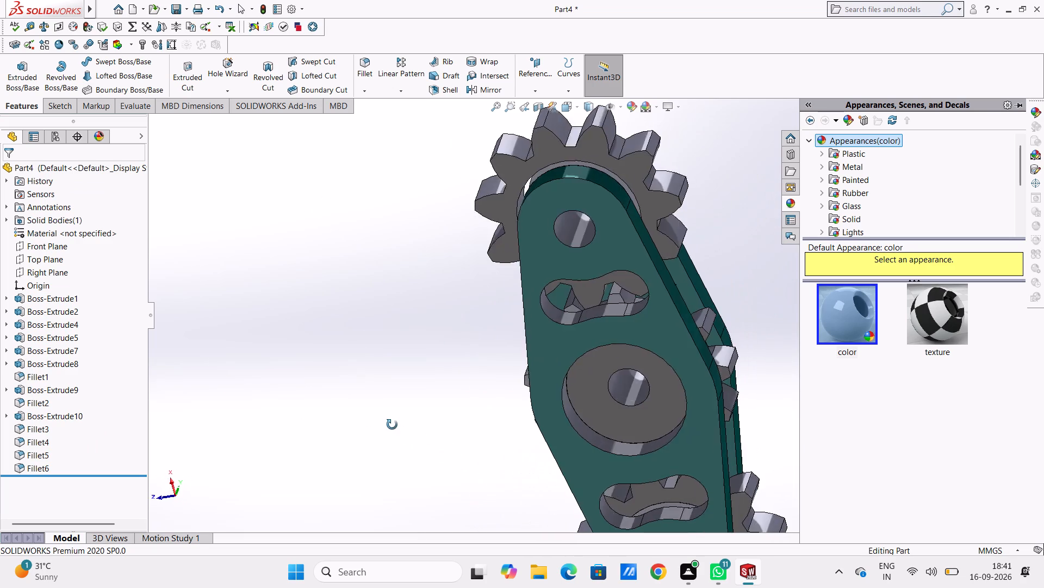
{"action": "middle_click_drag", "start_coordinate": [392, 425], "coordinate": [310, 428]}
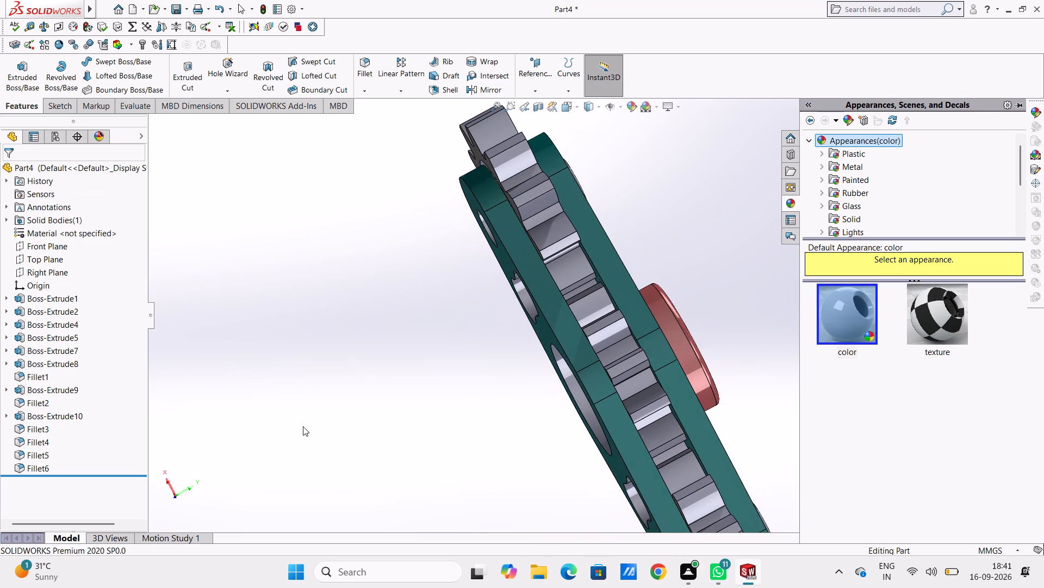
{"action": "key", "text": "ctrl+7"}
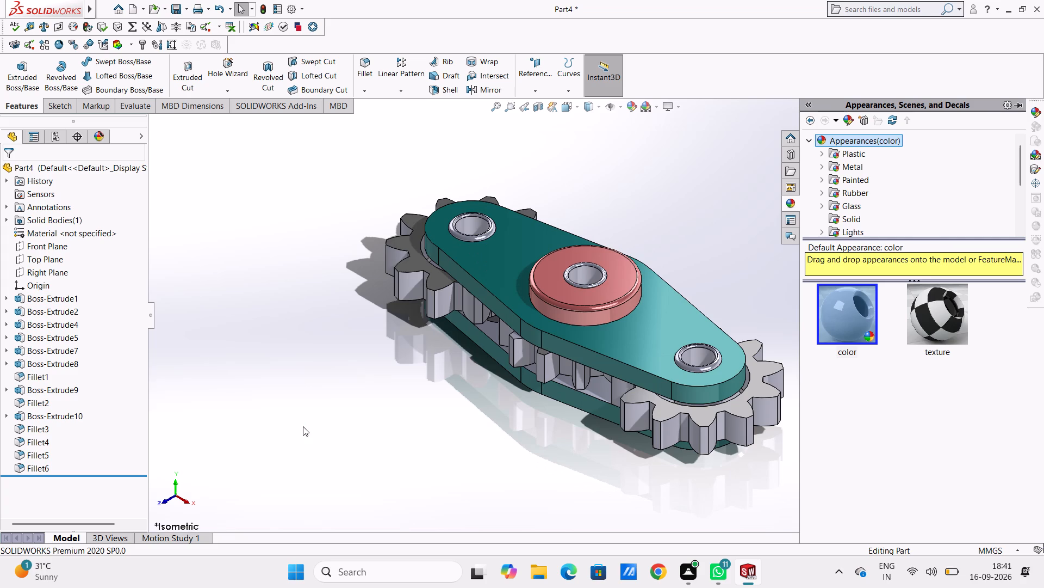
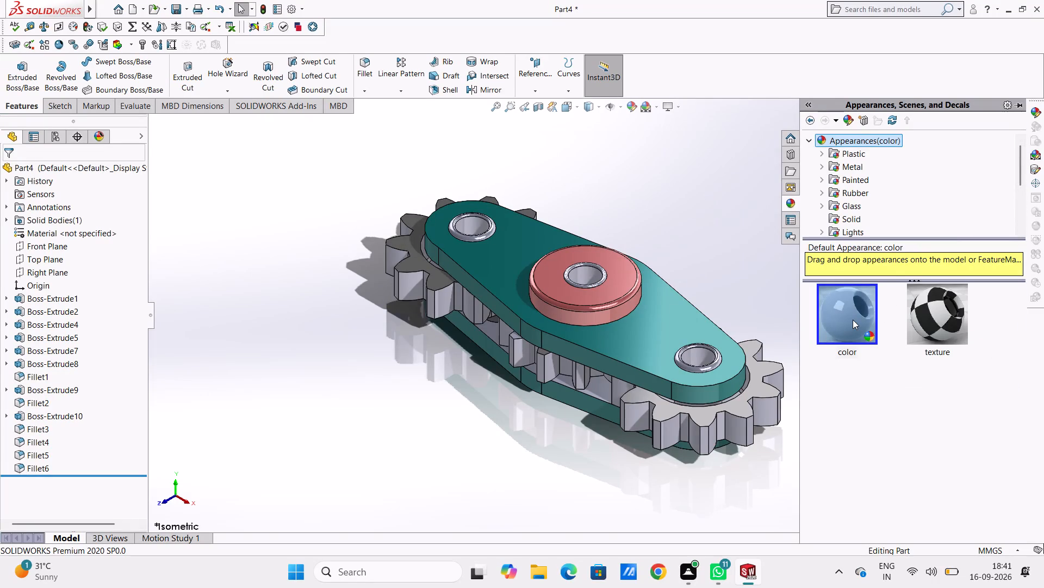
Apply the default color appearance to the bores of the two end holes in the green upper plate.
{"action": "left_click_drag", "start_coordinate": [853, 317], "coordinate": [487, 211]}
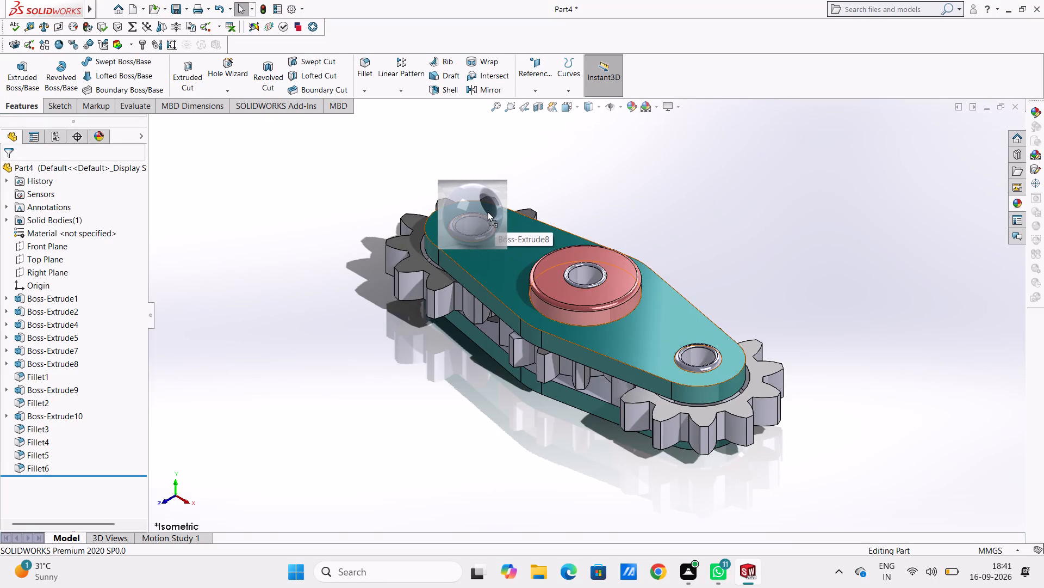
{"action": "left_click_drag", "start_coordinate": [487, 211], "coordinate": [469, 223]}
{"action": "left_click", "coordinate": [469, 223]}
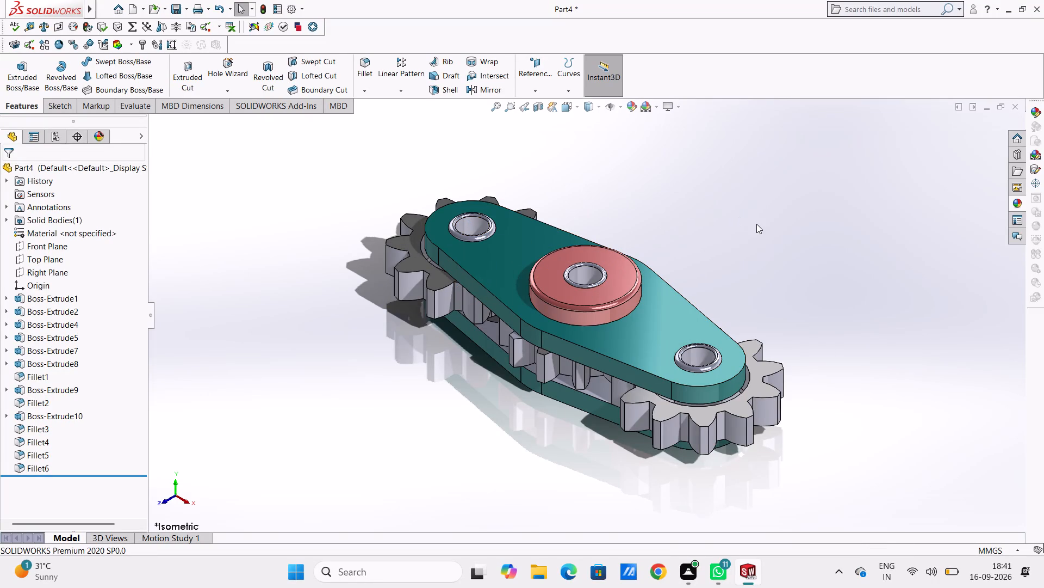
{"action": "left_click", "coordinate": [756, 224]}
{"action": "scroll", "coordinate": [710, 262], "scroll_direction": "down", "scroll_amount": 3}
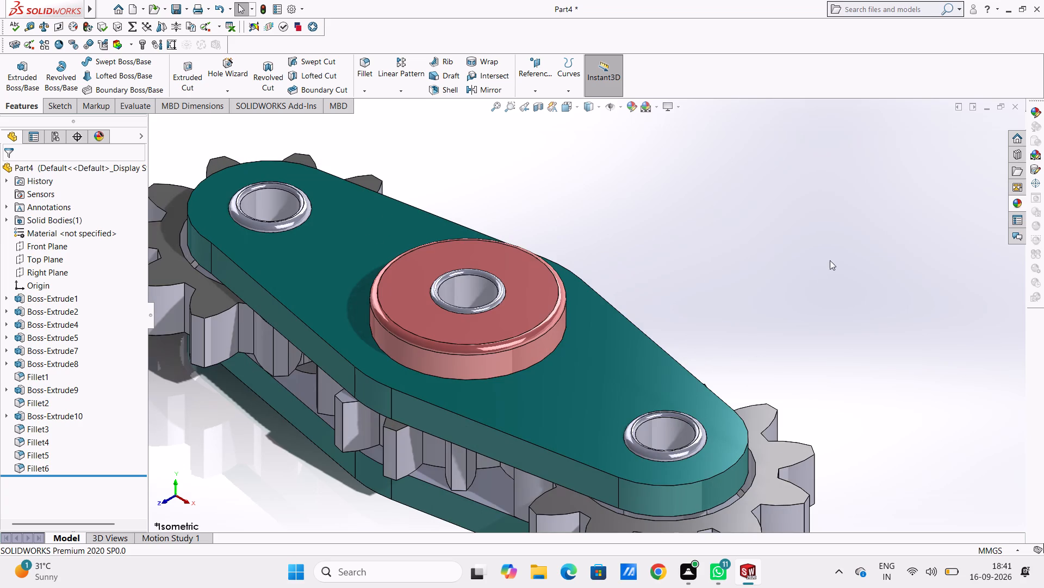
{"action": "left_click", "coordinate": [1012, 201]}
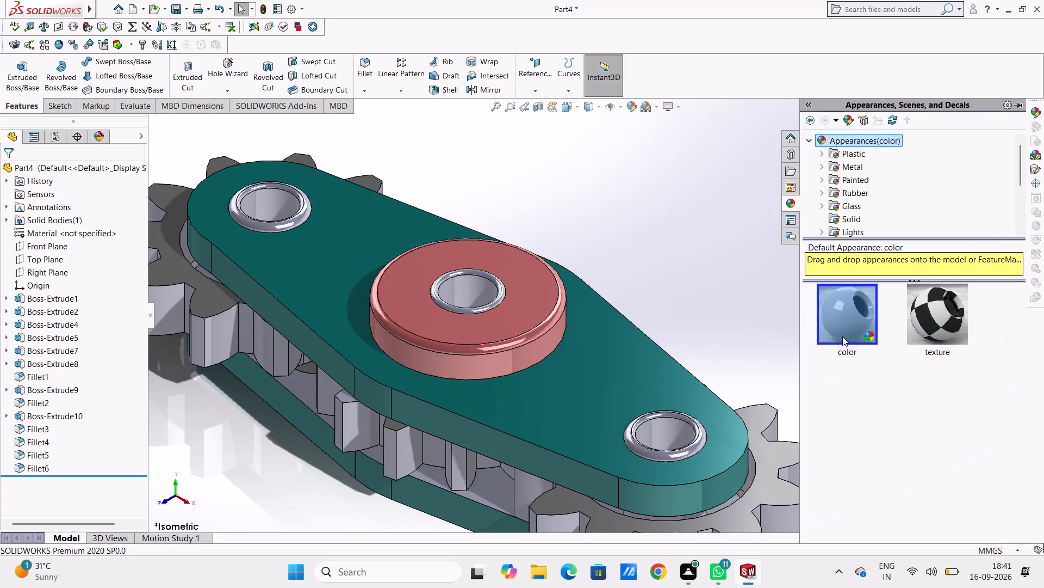
{"action": "left_click_drag", "start_coordinate": [852, 320], "coordinate": [675, 432]}
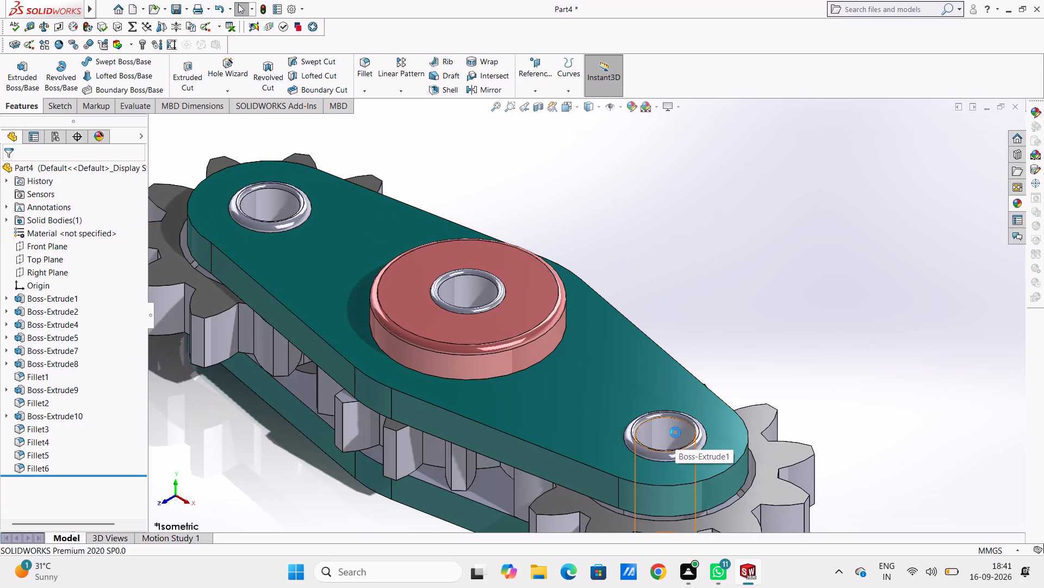
{"action": "left_click", "coordinate": [672, 431]}
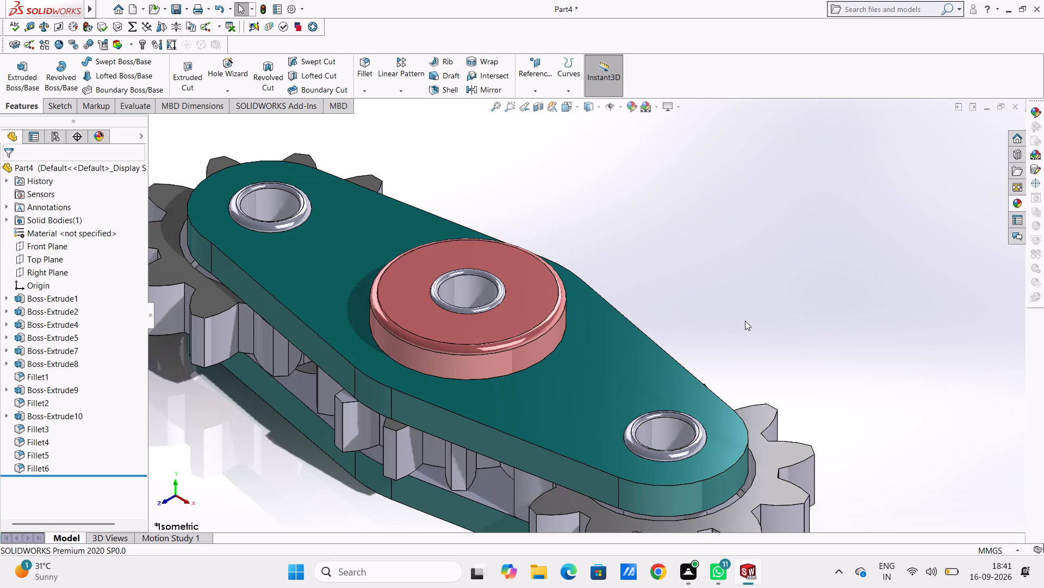
{"action": "scroll", "coordinate": [745, 321], "scroll_direction": "up", "scroll_amount": 4}
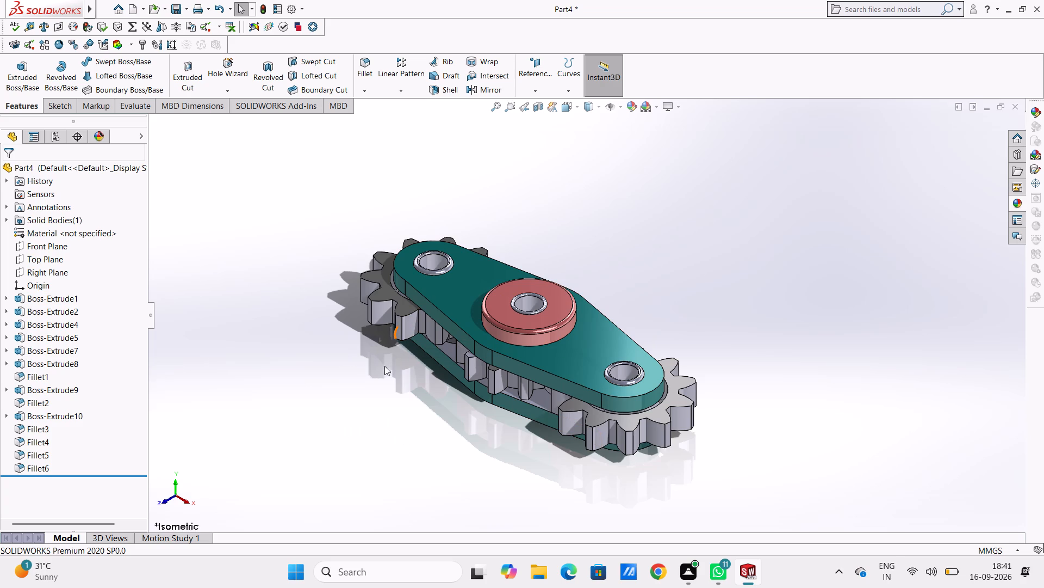
Start a new sketch on the top face of the green upper plate, seen from the Top view.
{"action": "middle_click_drag", "start_coordinate": [365, 356], "coordinate": [632, 520]}
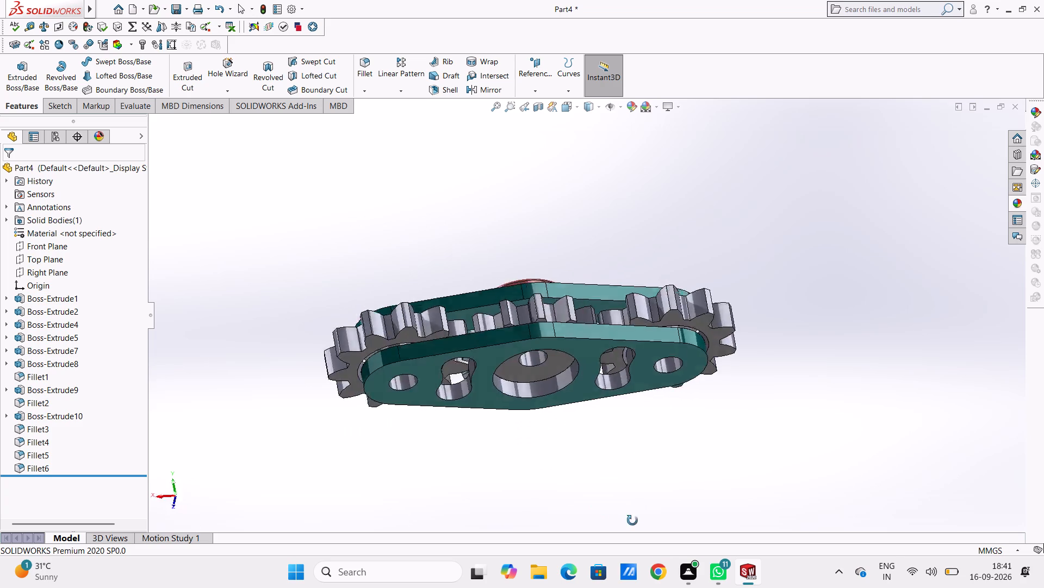
{"action": "middle_click_drag", "start_coordinate": [632, 520], "coordinate": [385, 461]}
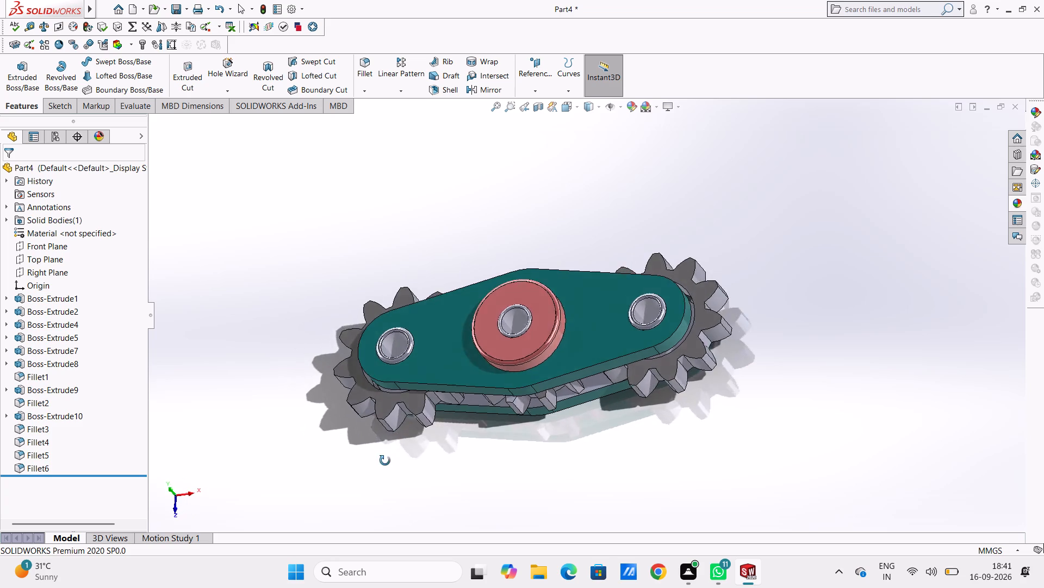
{"action": "middle_click_drag", "start_coordinate": [385, 461], "coordinate": [412, 480]}
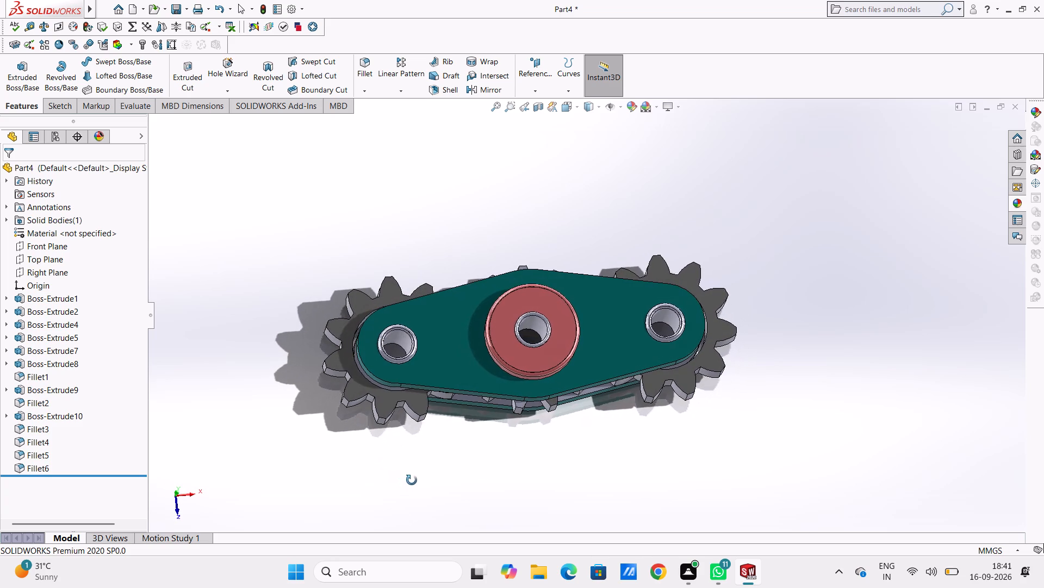
{"action": "middle_click_drag", "start_coordinate": [412, 480], "coordinate": [402, 474]}
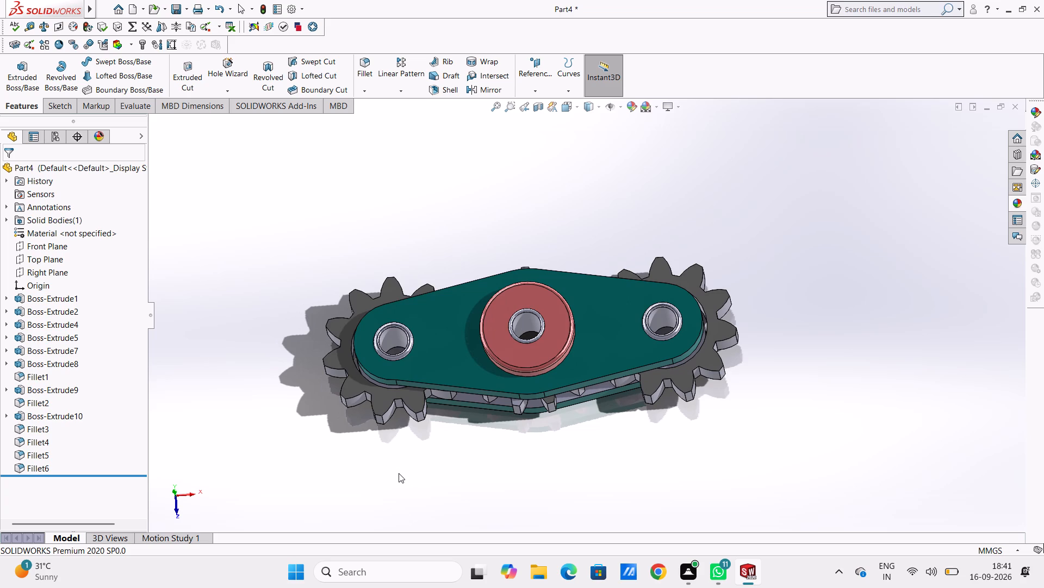
{"action": "key", "text": "ctrl+5"}
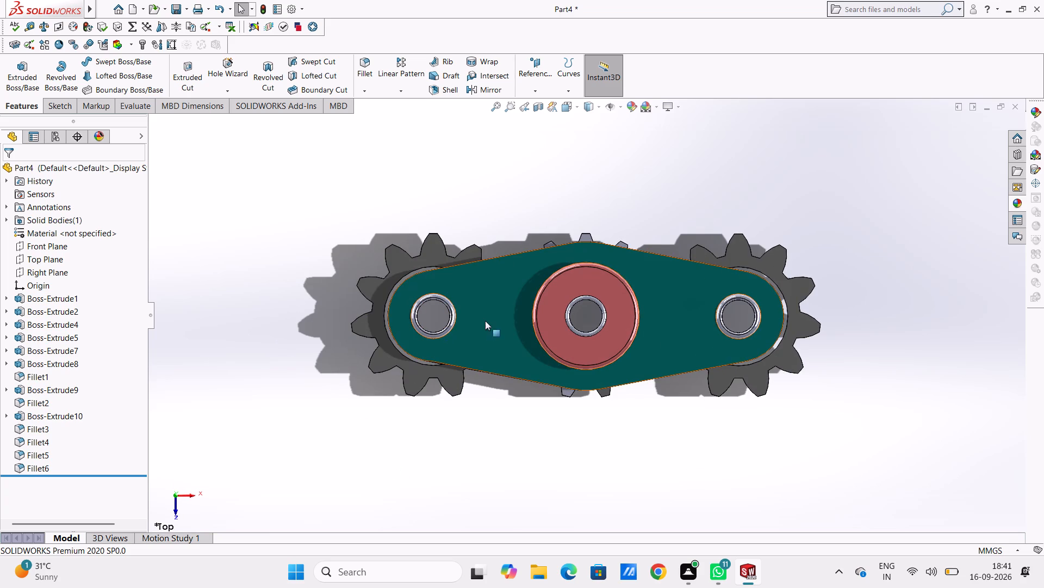
{"action": "left_click", "coordinate": [493, 320]}
{"action": "left_click", "coordinate": [540, 287]}
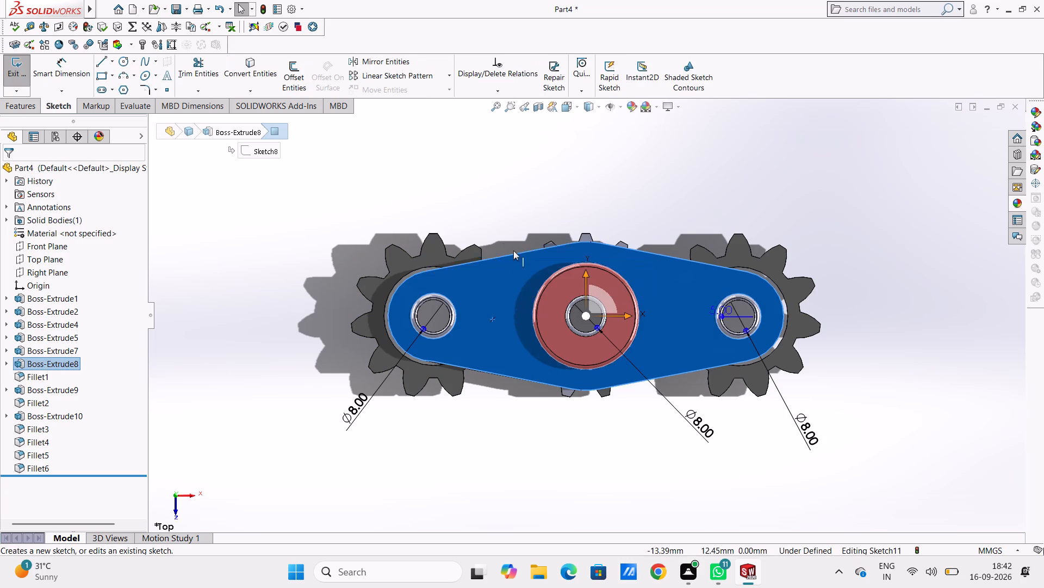
{"action": "left_click", "coordinate": [498, 217]}
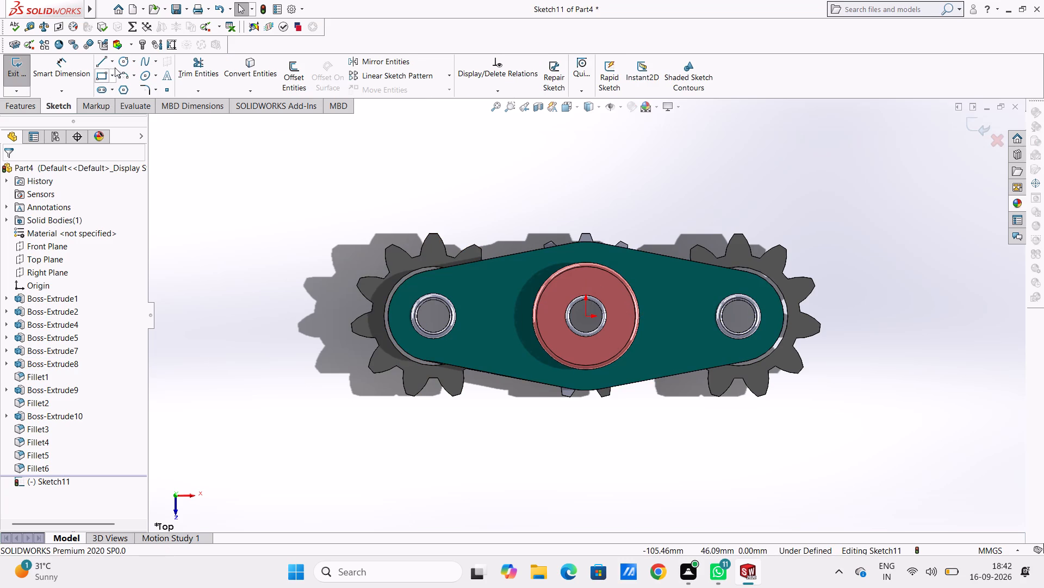
Sketch a circle of radius 11 mm centred on the plate's left end hole and one of radius 18 mm centred on the origin.
{"action": "left_click", "coordinate": [122, 60]}
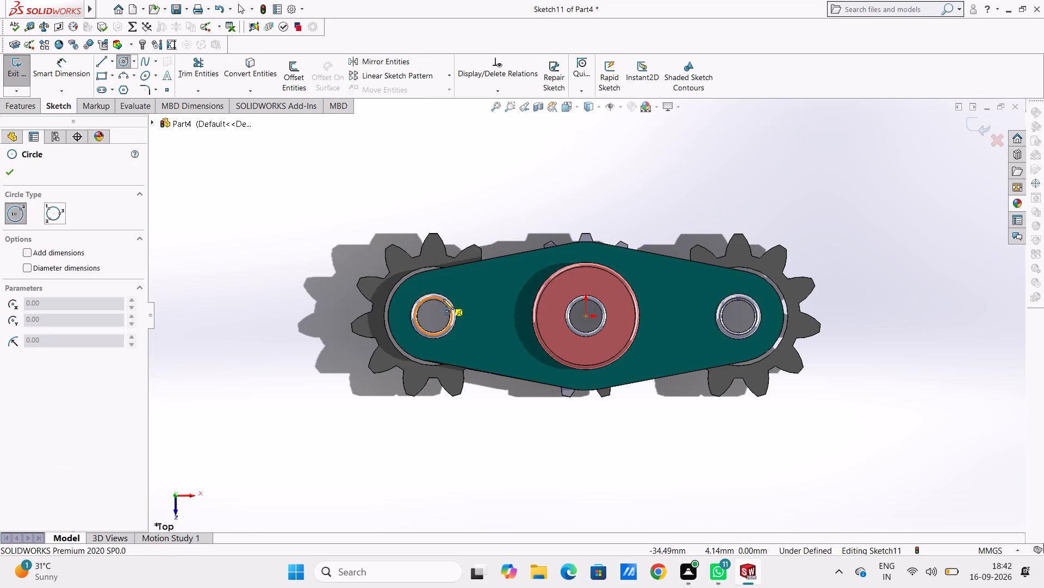
{"action": "left_click", "coordinate": [432, 315]}
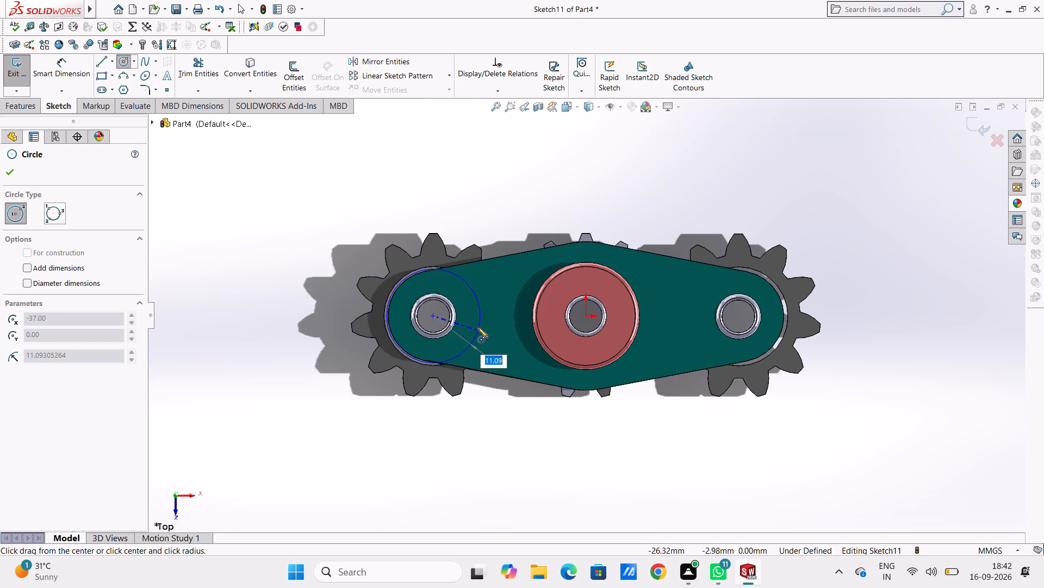
{"action": "type", "text": "11"}
{"action": "key", "text": "Return"}
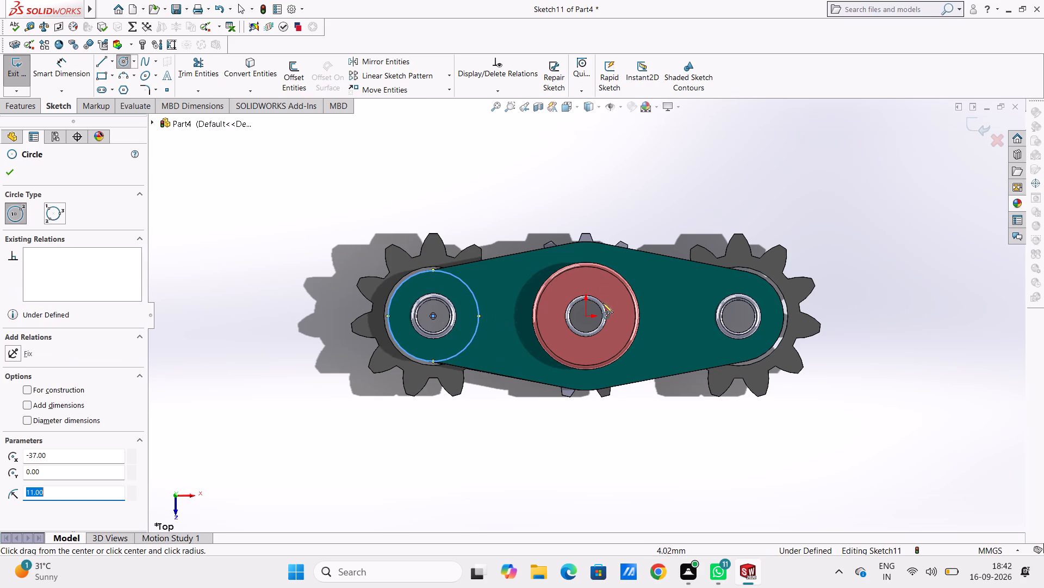
{"action": "left_click", "coordinate": [586, 316]}
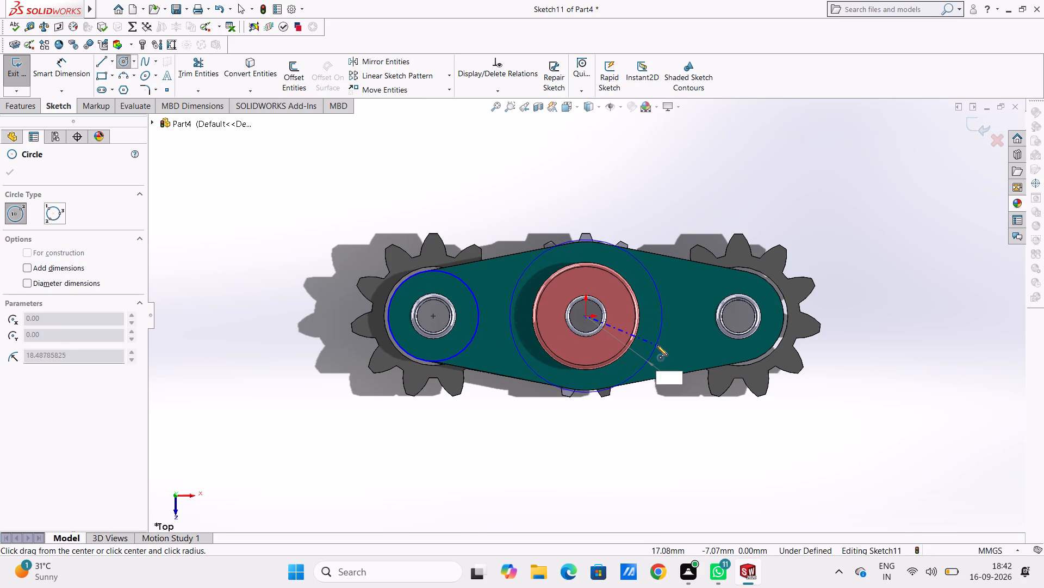
{"action": "type", "text": "18"}
{"action": "key", "text": "Return"}
{"action": "key", "text": "Escape"}
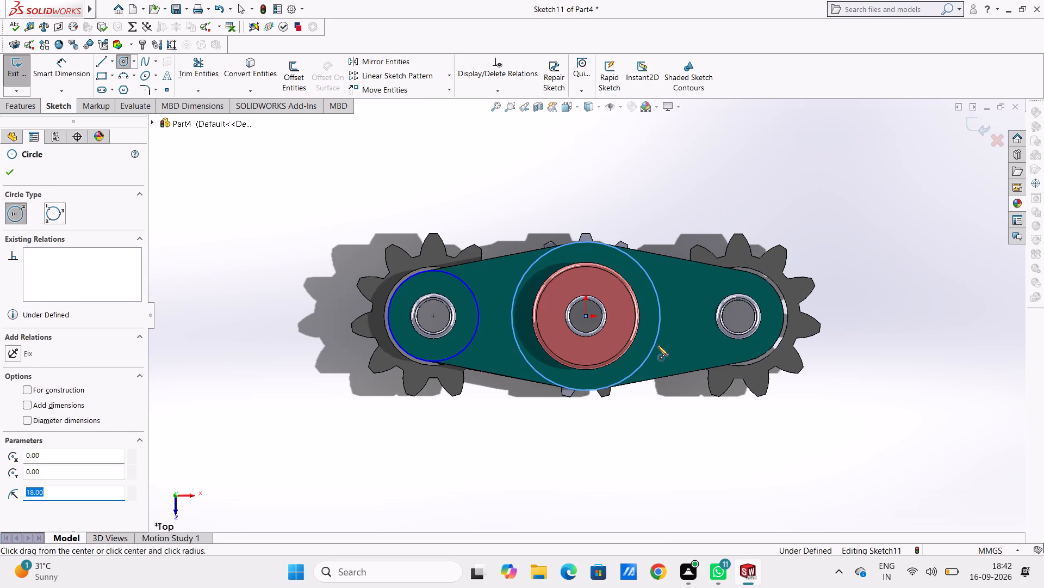
{"action": "key", "text": "Escape"}
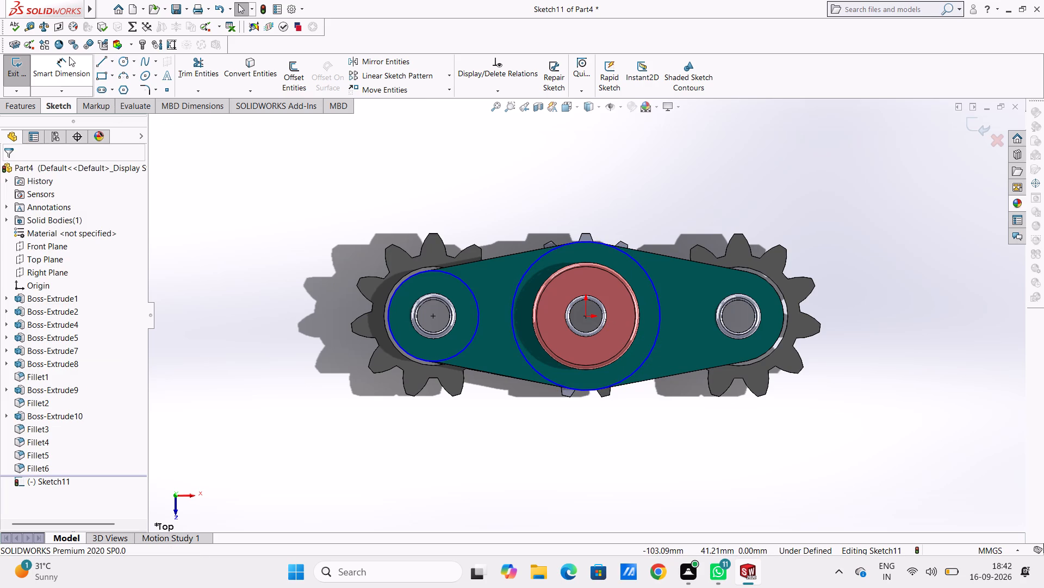
Add diameter dimensions of 22 mm to the left end circle and 36 mm to the central circle.
{"action": "left_click", "coordinate": [65, 71]}
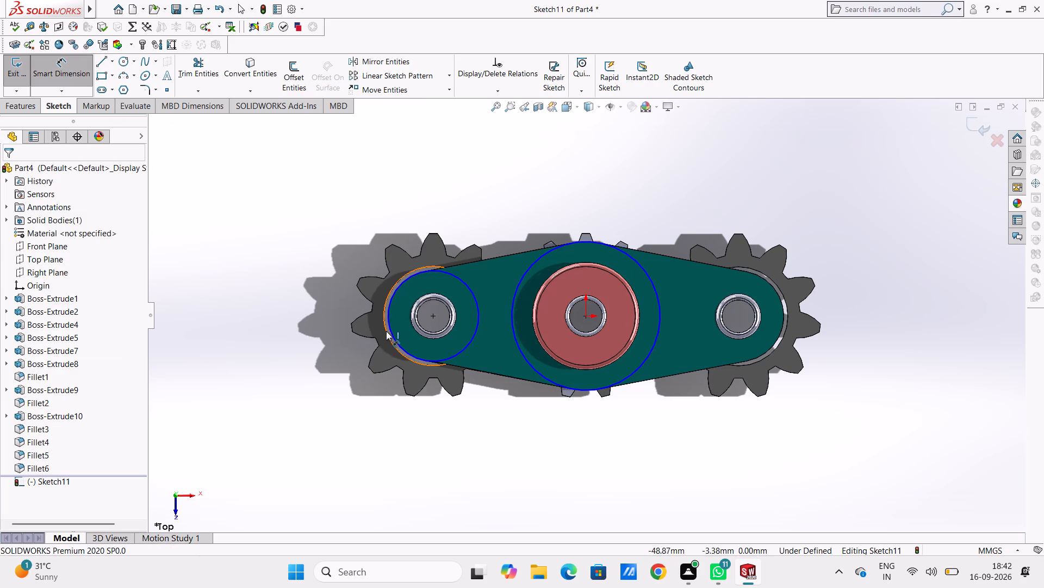
{"action": "left_click", "coordinate": [392, 335]}
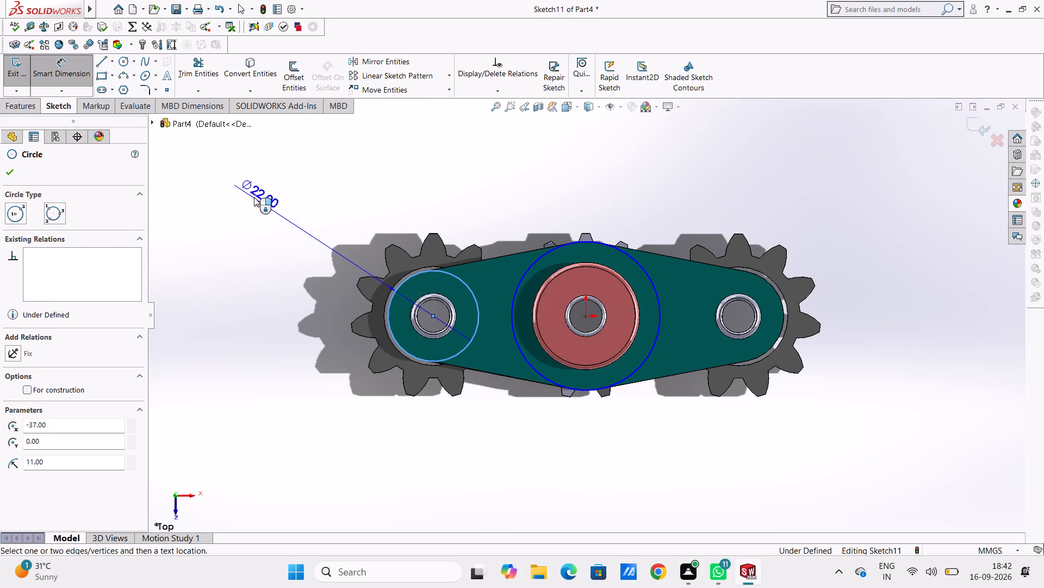
{"action": "left_click", "coordinate": [254, 197]}
{"action": "left_click", "coordinate": [206, 179]}
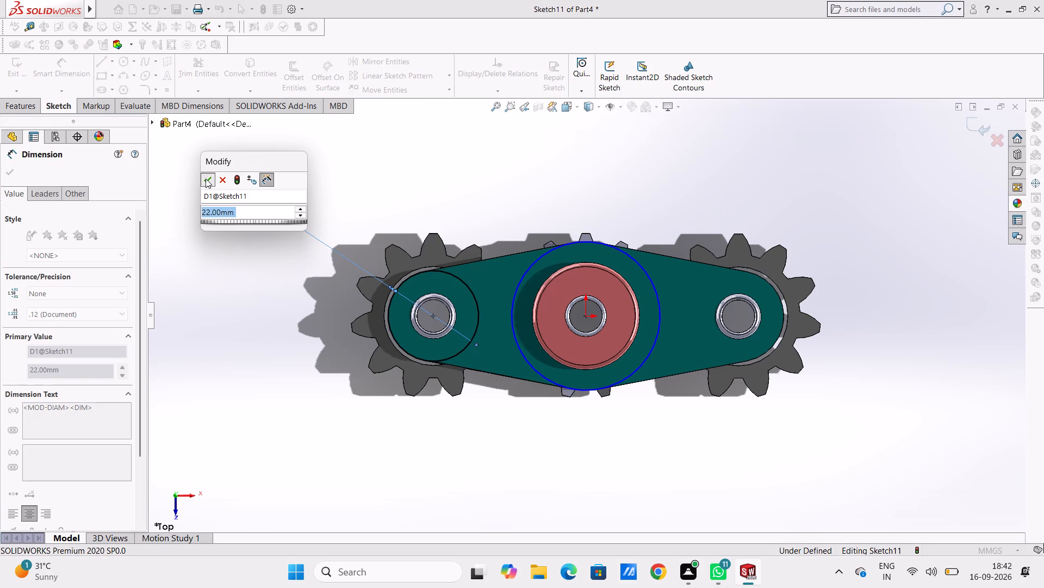
{"action": "left_click", "coordinate": [221, 264]}
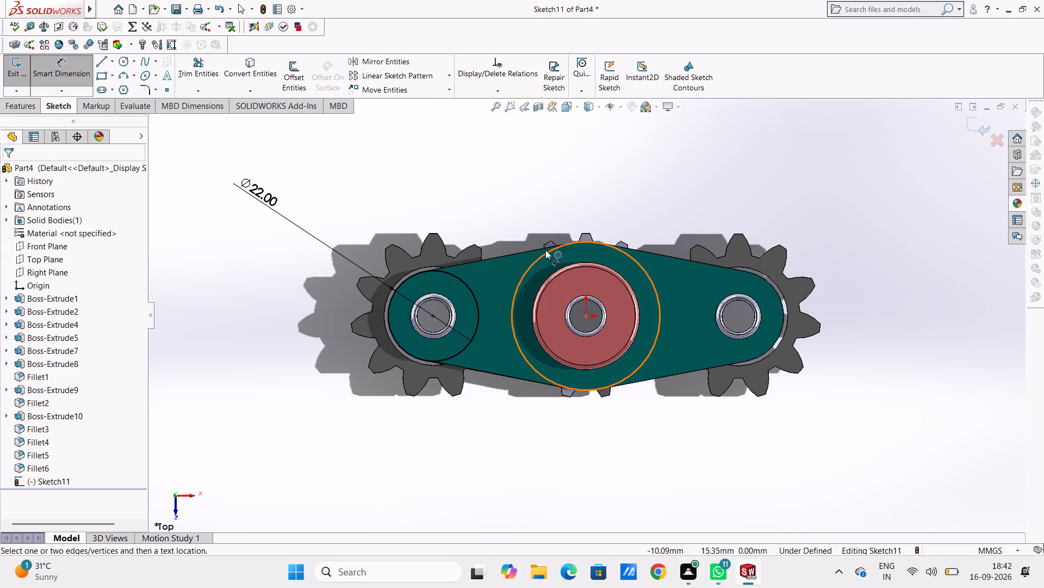
{"action": "left_click", "coordinate": [637, 264]}
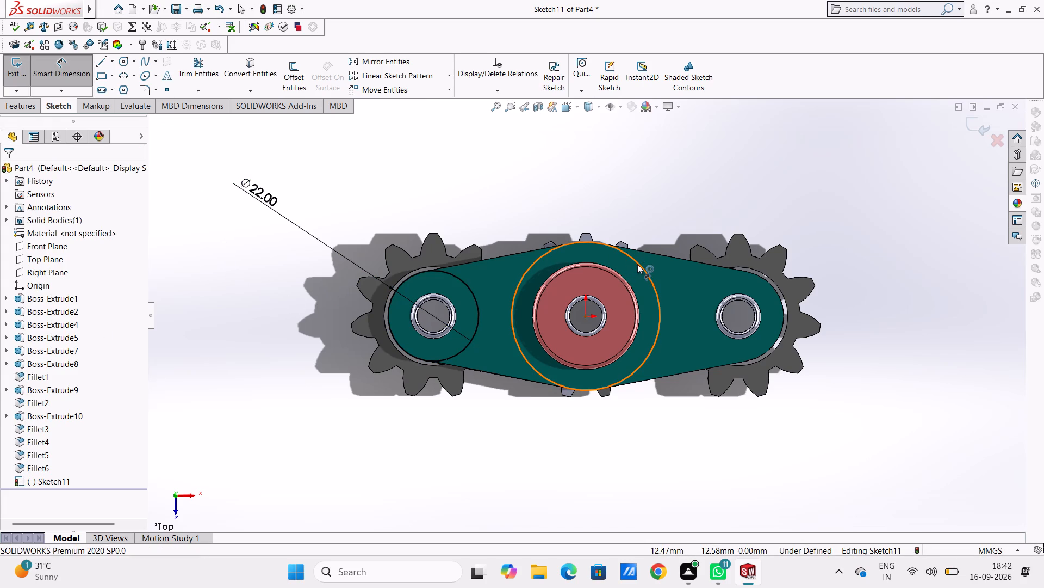
{"action": "left_click", "coordinate": [711, 184]}
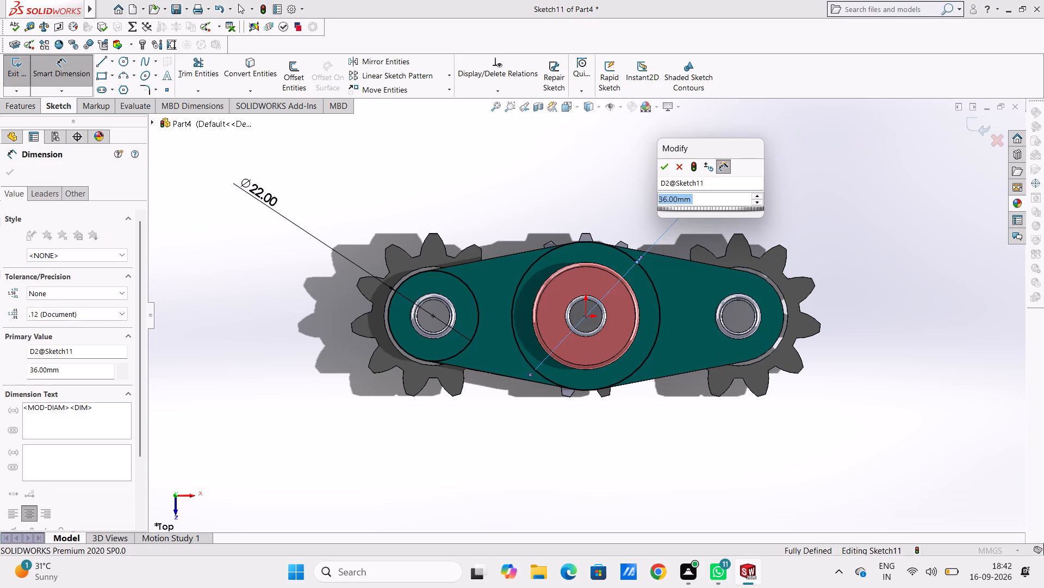
{"action": "left_click", "coordinate": [666, 170]}
{"action": "left_click", "coordinate": [616, 175]}
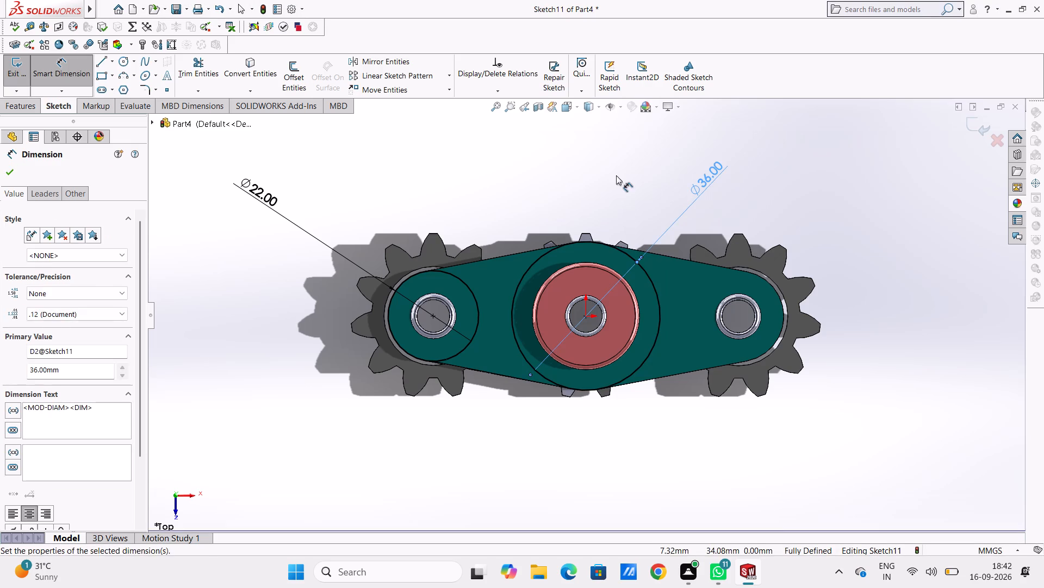
Draw a vertical line across the full diameter of the central circle, through the origin.
{"action": "left_click", "coordinate": [108, 63]}
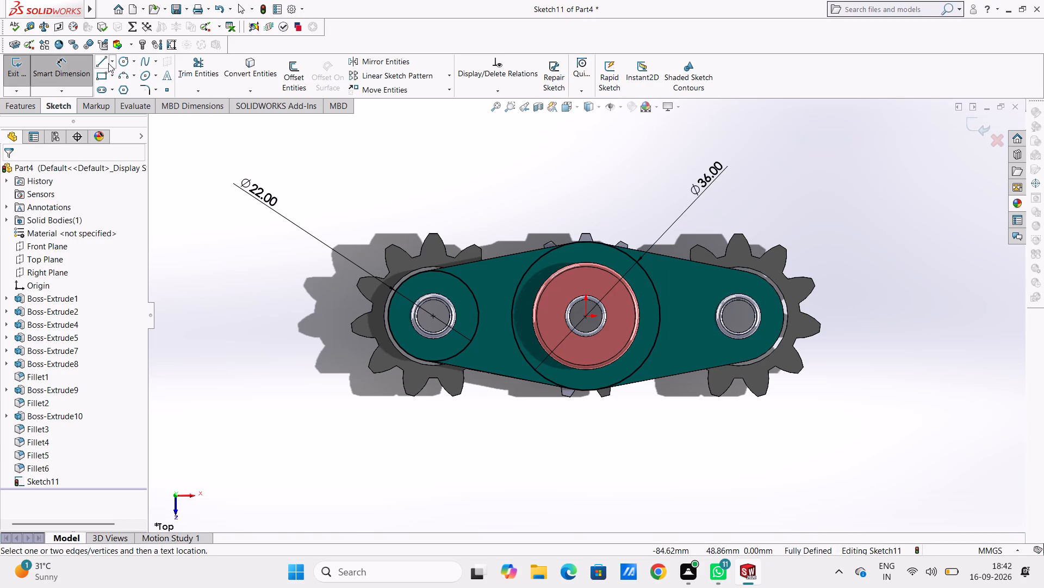
{"action": "left_click", "coordinate": [587, 240]}
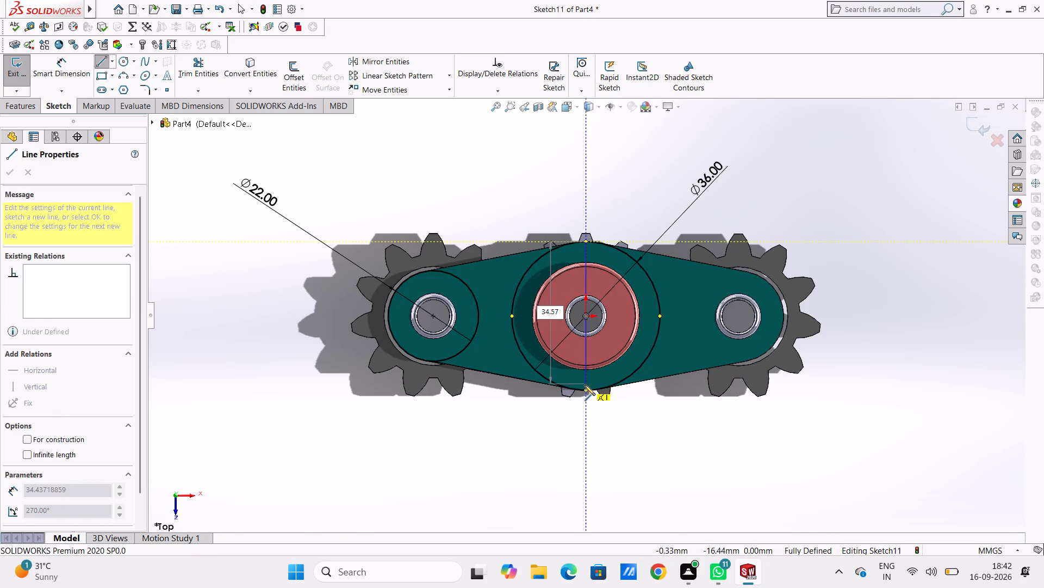
{"action": "left_click", "coordinate": [587, 390]}
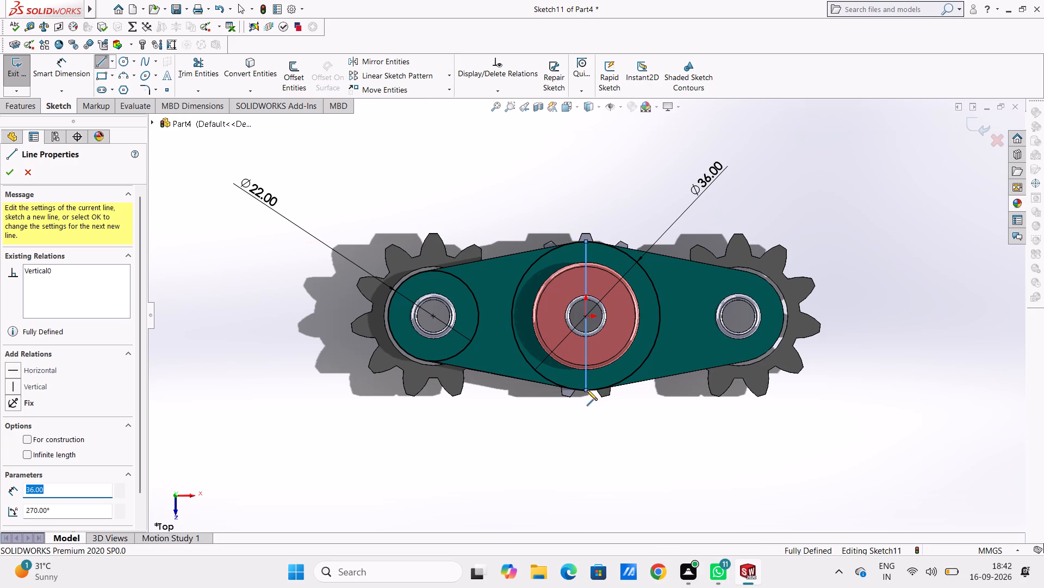
{"action": "key", "text": "Escape"}
{"action": "key", "text": "Escape"}
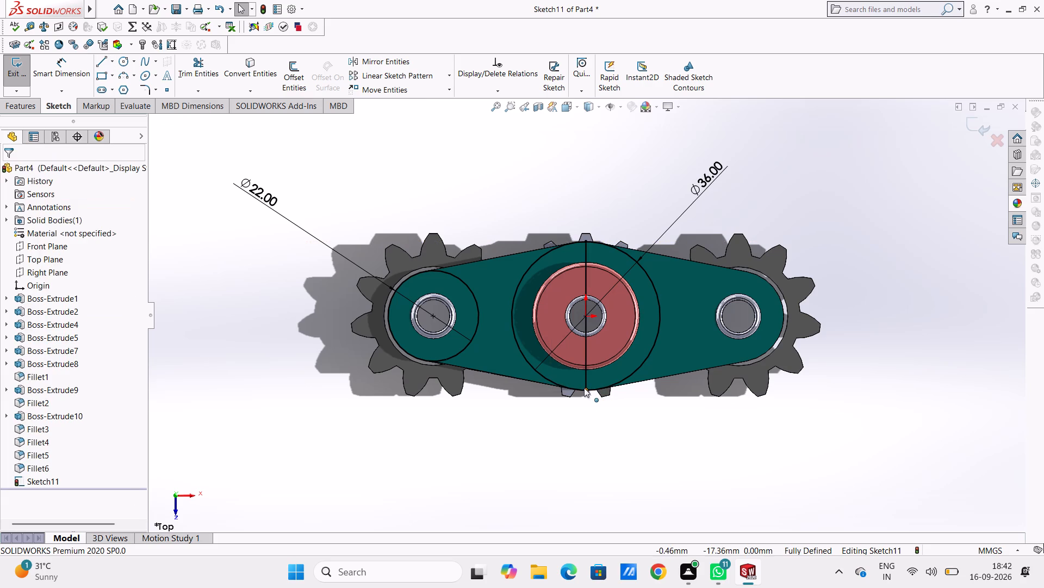
Draw an upward-bulging three-point arc of radius 4.9 mm bridging the left end circle and the central circle, above their centreline.
{"action": "scroll", "coordinate": [495, 307], "scroll_direction": "down", "scroll_amount": 1}
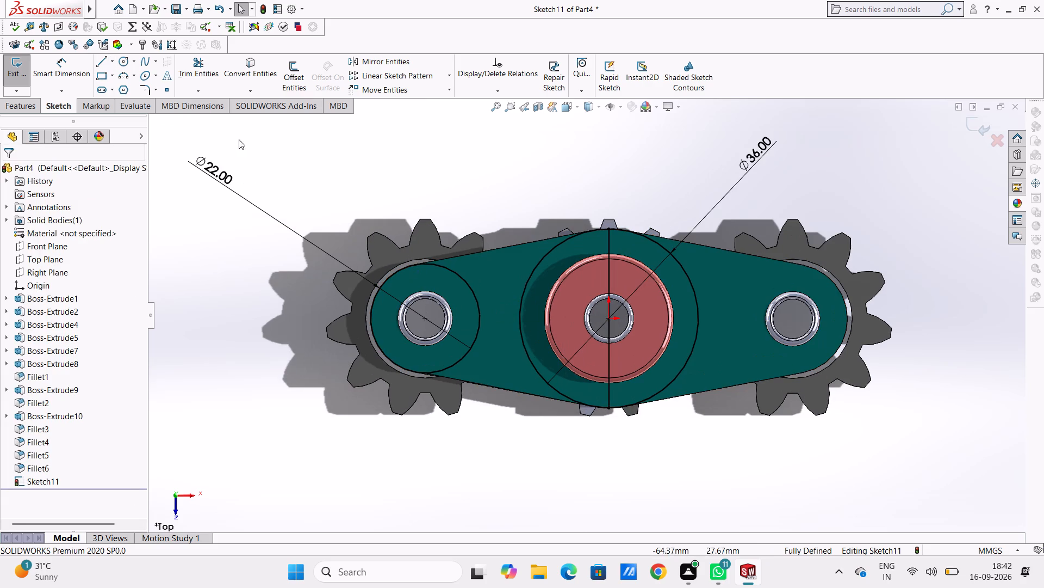
{"action": "left_click", "coordinate": [123, 77]}
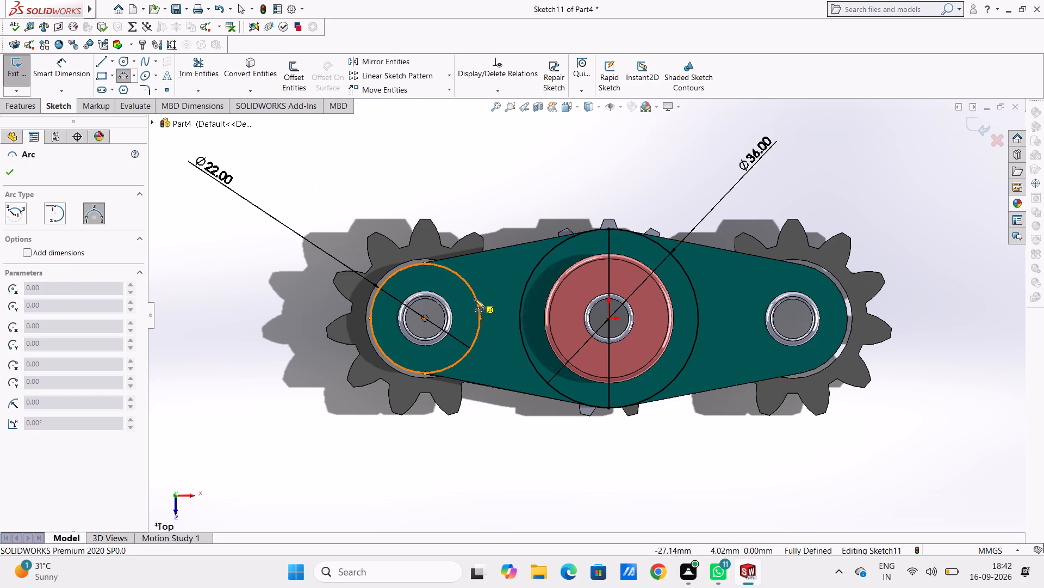
{"action": "left_click", "coordinate": [475, 298]}
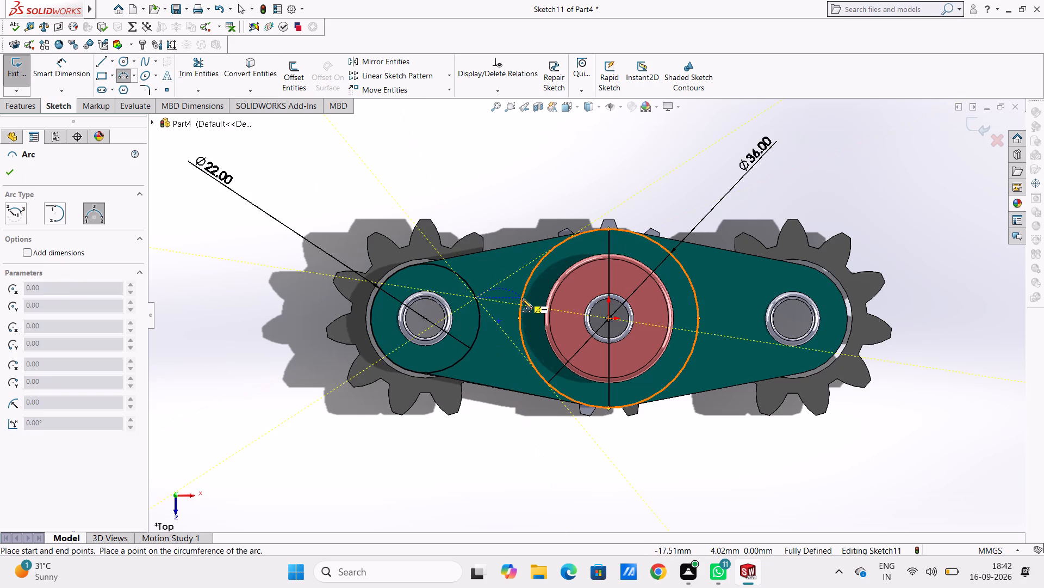
{"action": "left_click", "coordinate": [522, 298]}
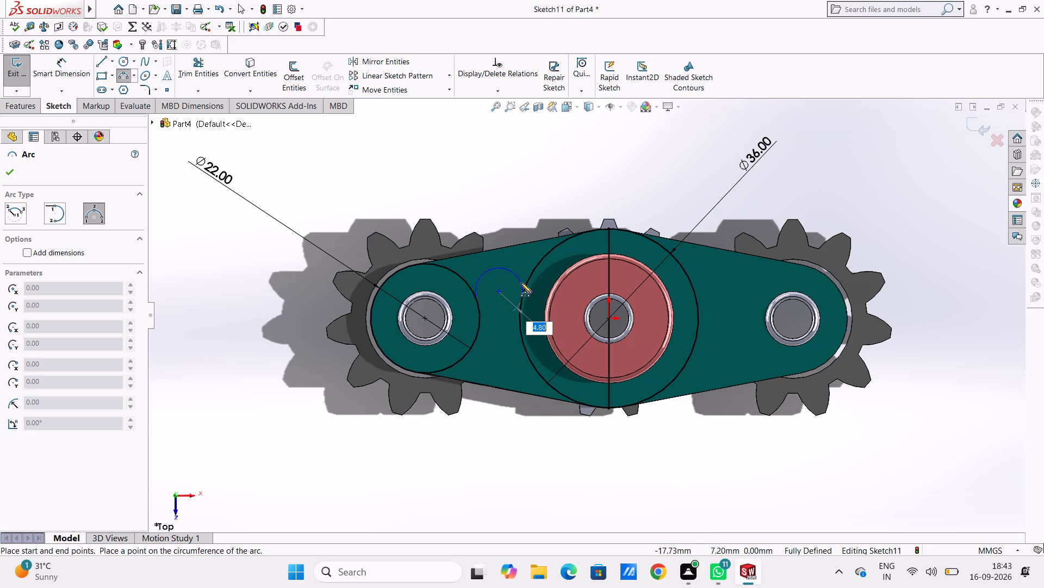
{"action": "type", "text": "4.9"}
{"action": "key", "text": "Return"}
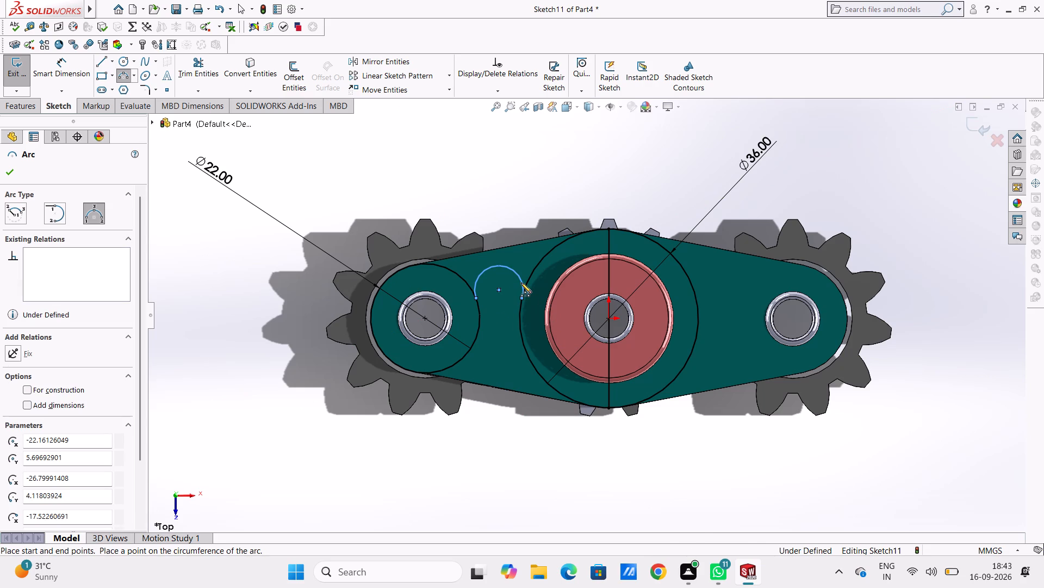
Draw a matching downward-bulging three-point arc of radius 4.9 mm between the two circles, below their centreline.
{"action": "left_click", "coordinate": [474, 342]}
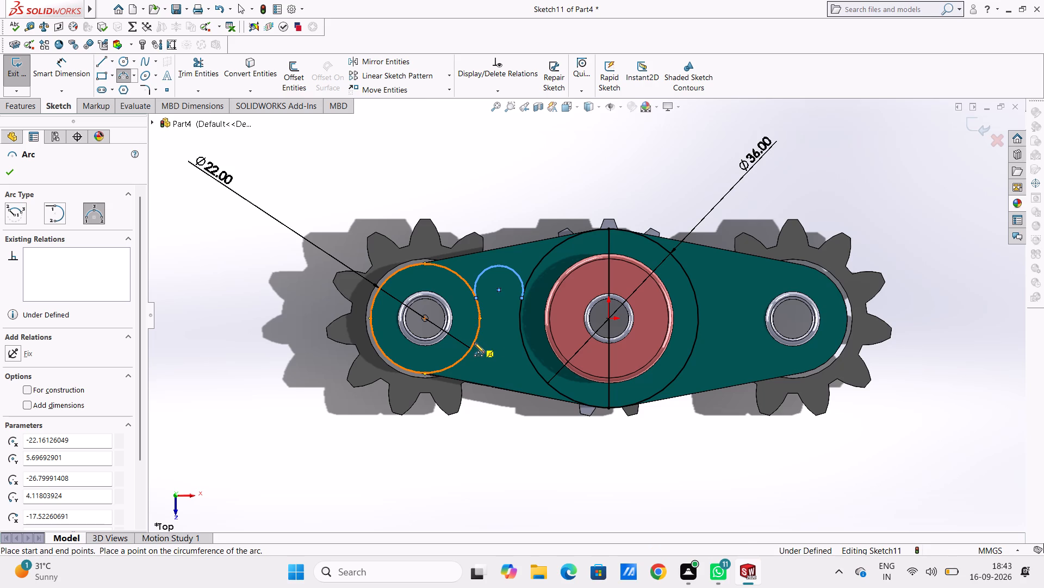
{"action": "left_click", "coordinate": [522, 340]}
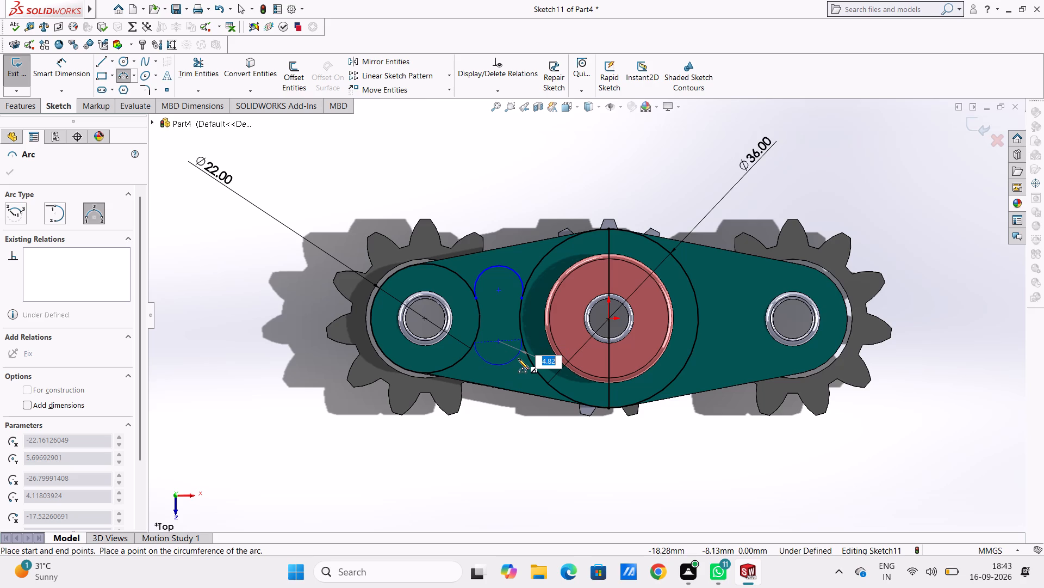
{"action": "type", "text": "4.9"}
{"action": "key", "text": "Return"}
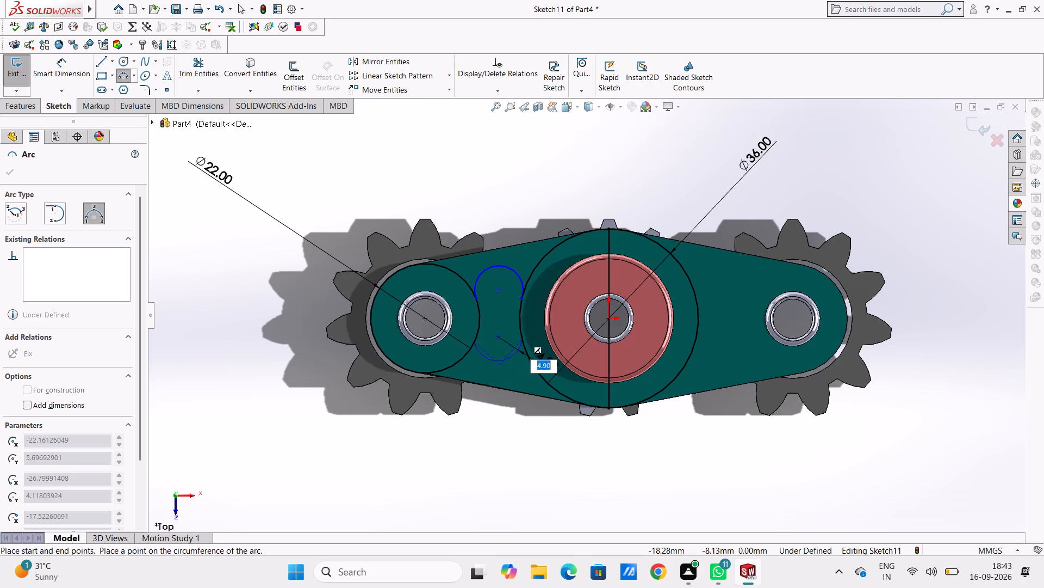
{"action": "key", "text": "Escape"}
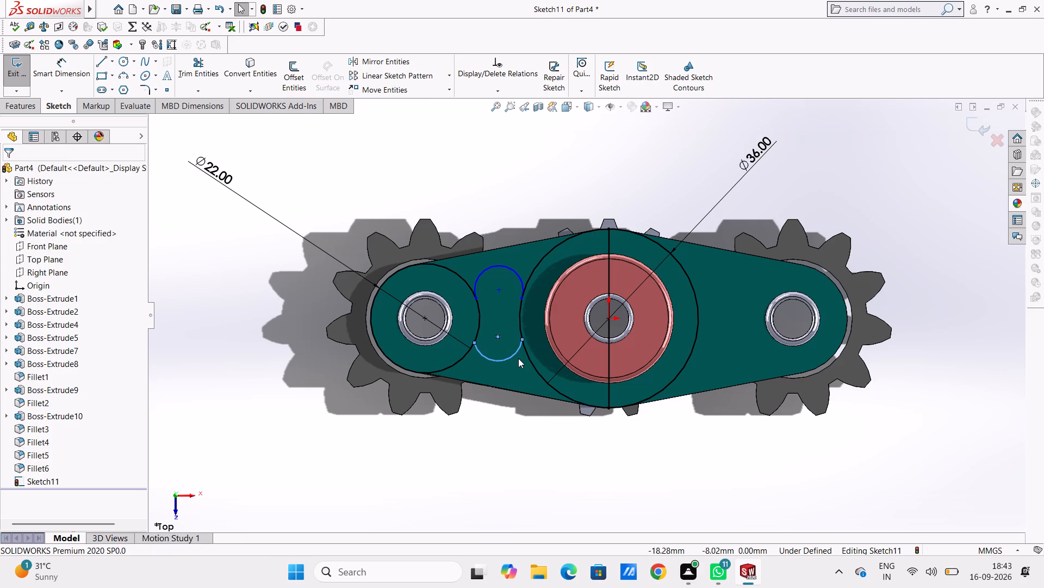
{"action": "key", "text": "Escape"}
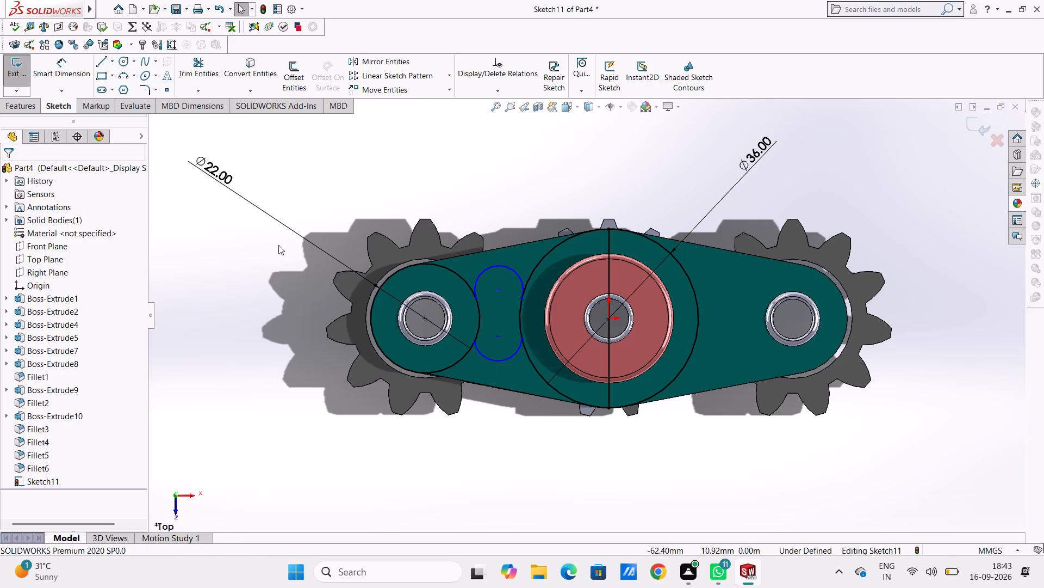
Add radius dimensions of 4.90 mm to the upper and lower bridging arcs.
{"action": "left_click", "coordinate": [70, 75]}
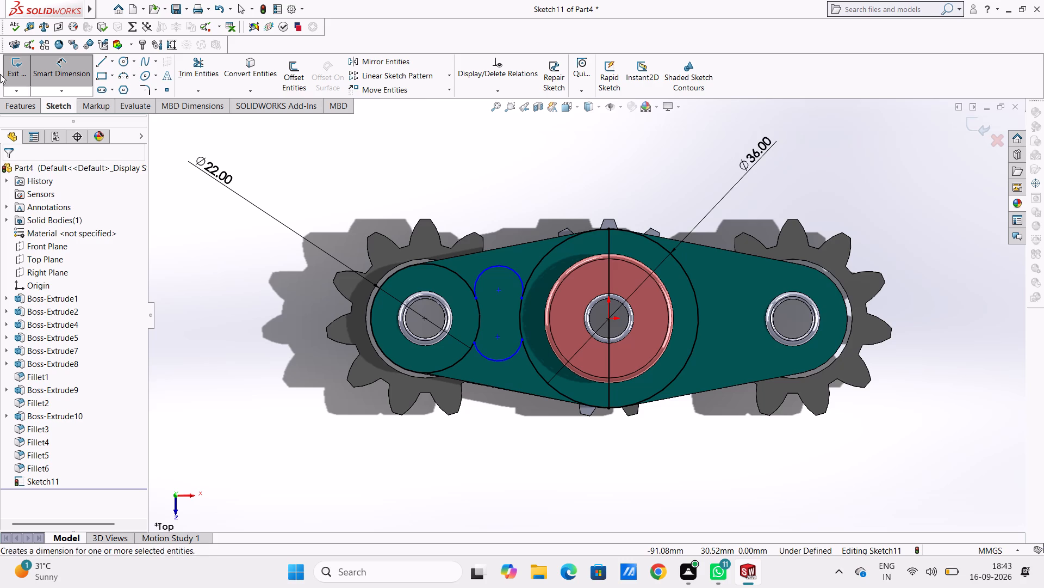
{"action": "left_click", "coordinate": [483, 268]}
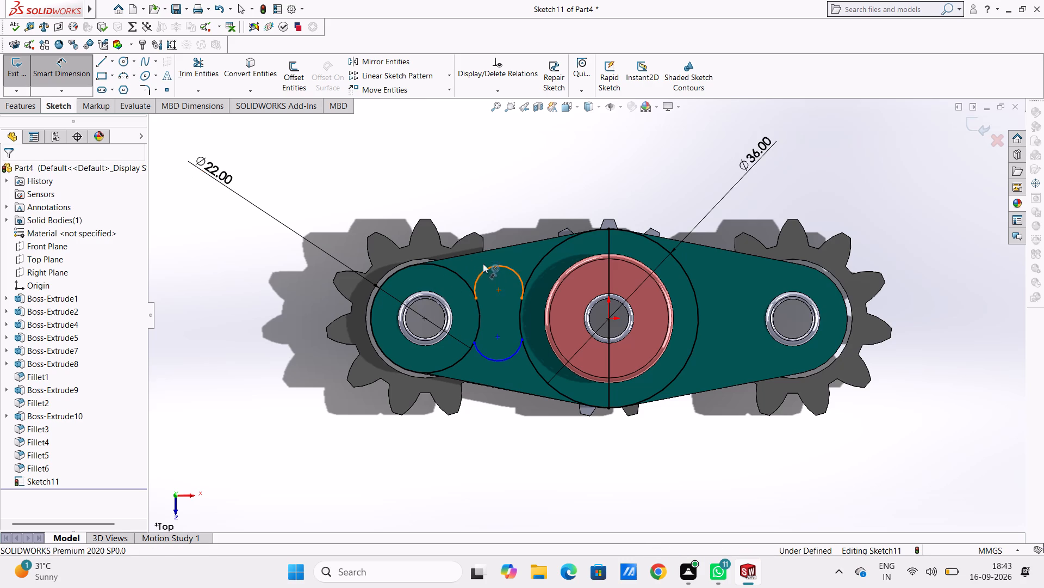
{"action": "left_click", "coordinate": [433, 159]}
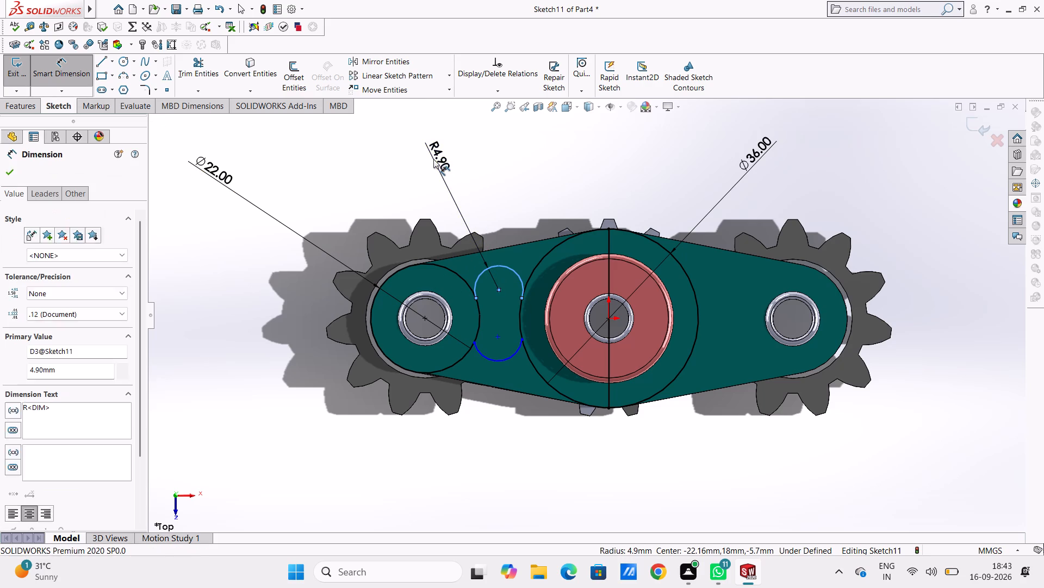
{"action": "left_click", "coordinate": [387, 145]}
{"action": "left_click", "coordinate": [363, 157]}
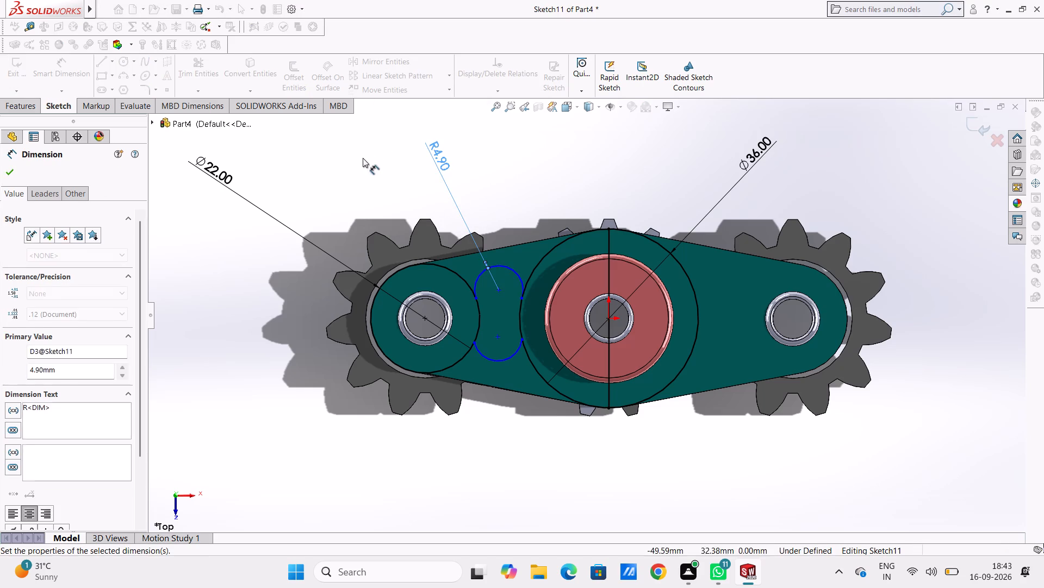
{"action": "left_click", "coordinate": [499, 360]}
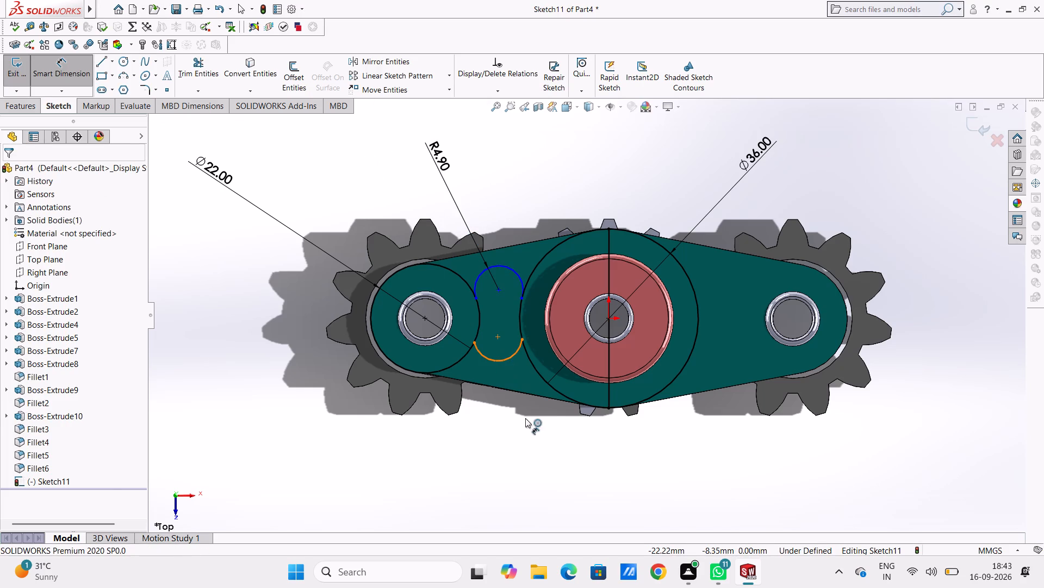
{"action": "left_click", "coordinate": [515, 462]}
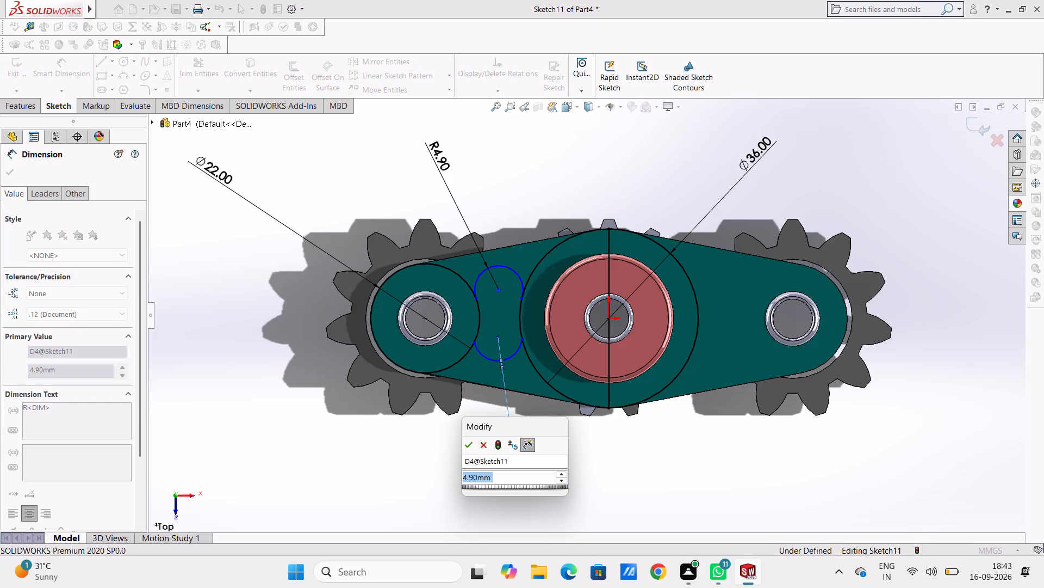
{"action": "left_click", "coordinate": [467, 446]}
{"action": "left_click", "coordinate": [437, 444]}
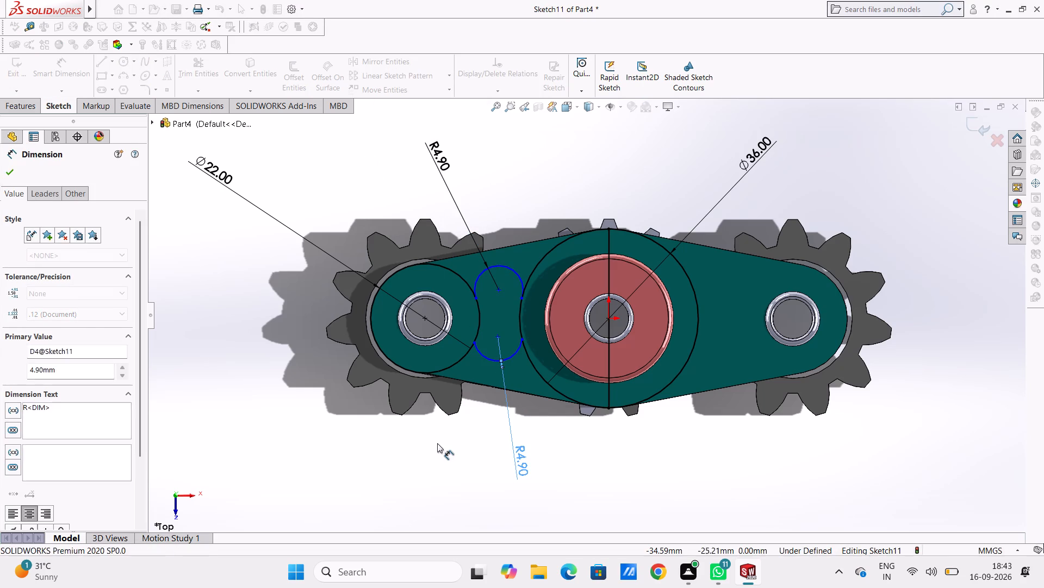
{"action": "key", "text": "Escape"}
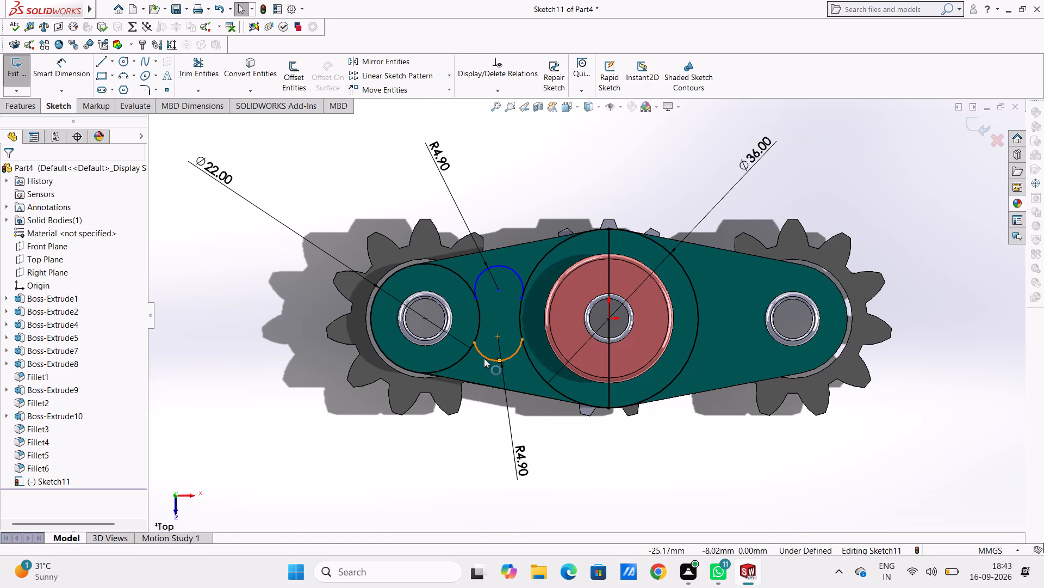
Make the lower bridging arc tangent to both the left end circle and the central circle.
{"action": "left_click", "coordinate": [484, 358]}
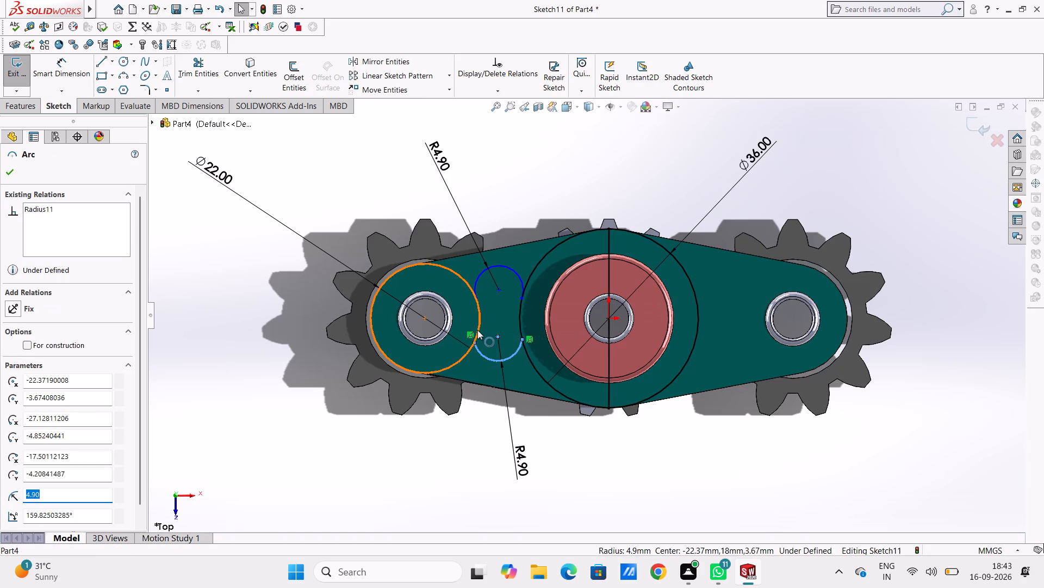
{"action": "left_click", "coordinate": [477, 330], "text": "ctrl"}
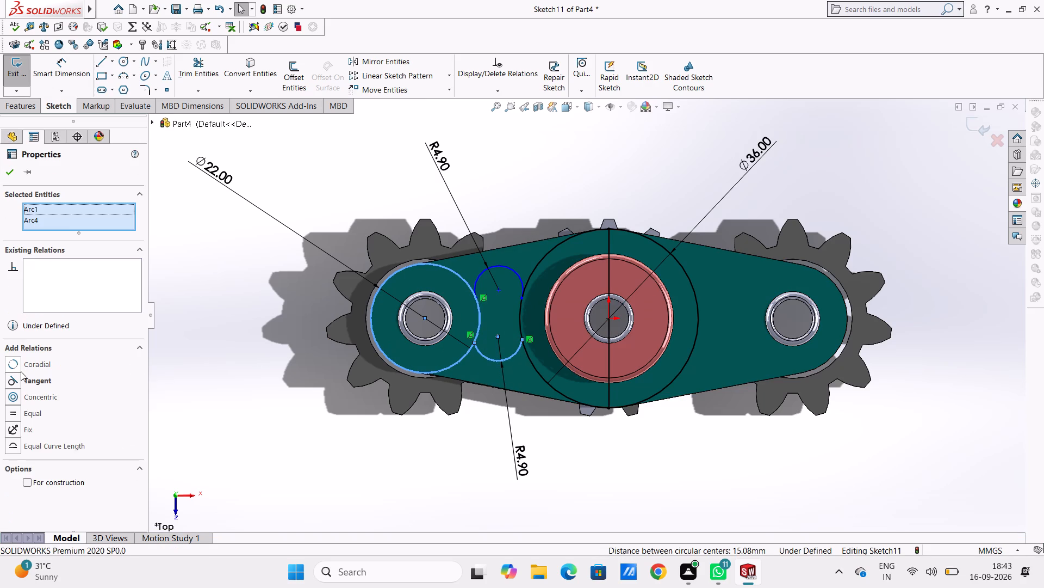
{"action": "left_click", "coordinate": [14, 383]}
{"action": "left_click", "coordinate": [187, 373]}
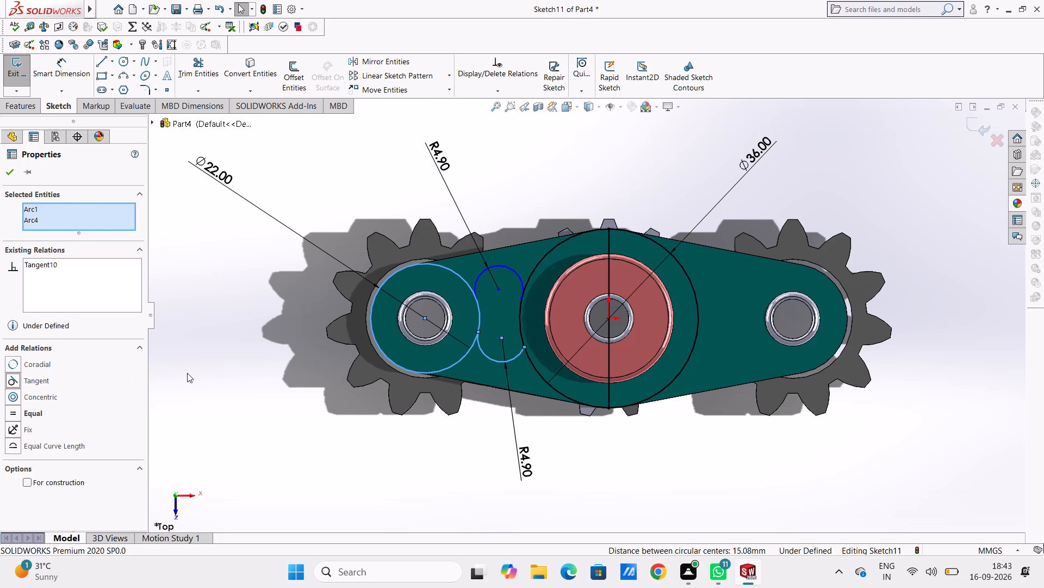
{"action": "left_click", "coordinate": [513, 359]}
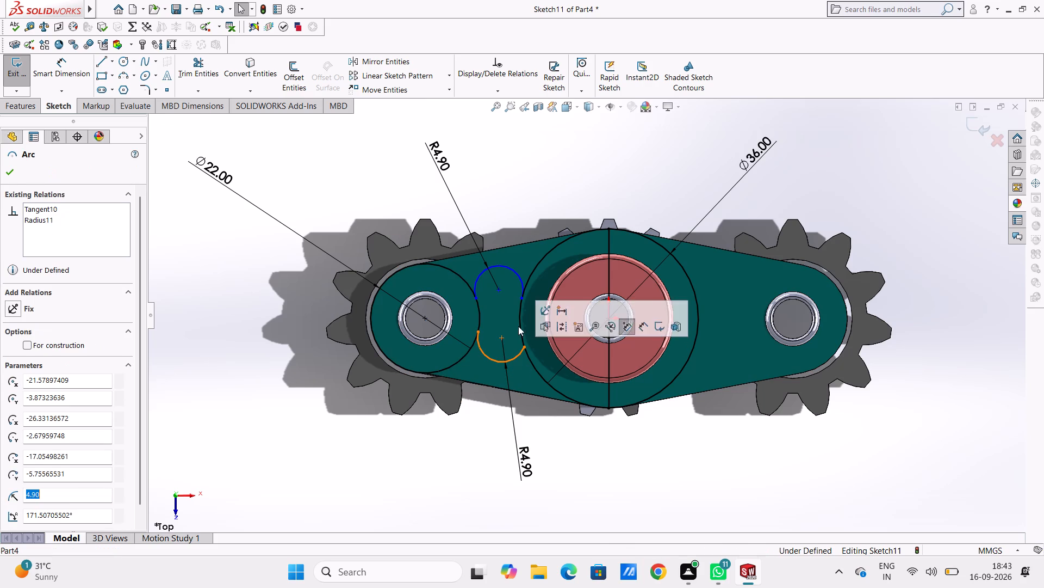
{"action": "left_click", "coordinate": [518, 325], "text": "ctrl"}
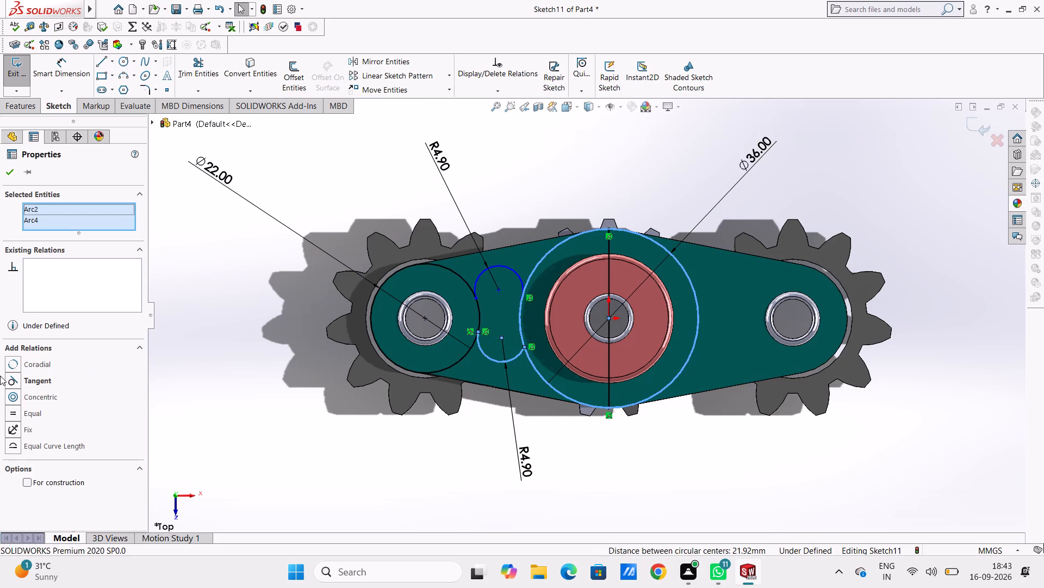
{"action": "left_click", "coordinate": [14, 379]}
{"action": "left_click", "coordinate": [215, 362]}
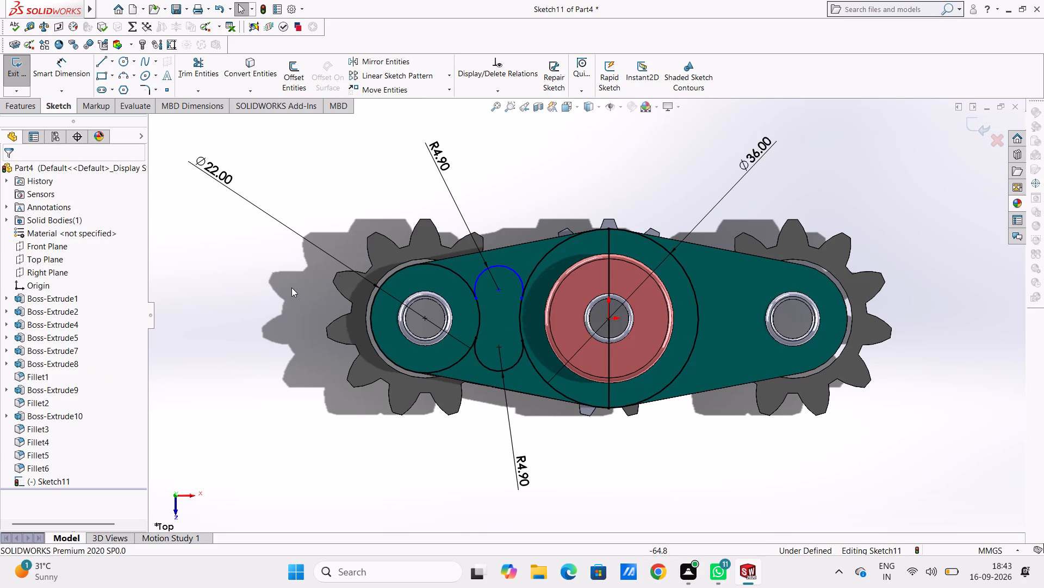
Make the upper bridging arc tangent to both the left end circle and the central circle.
{"action": "left_click", "coordinate": [480, 278]}
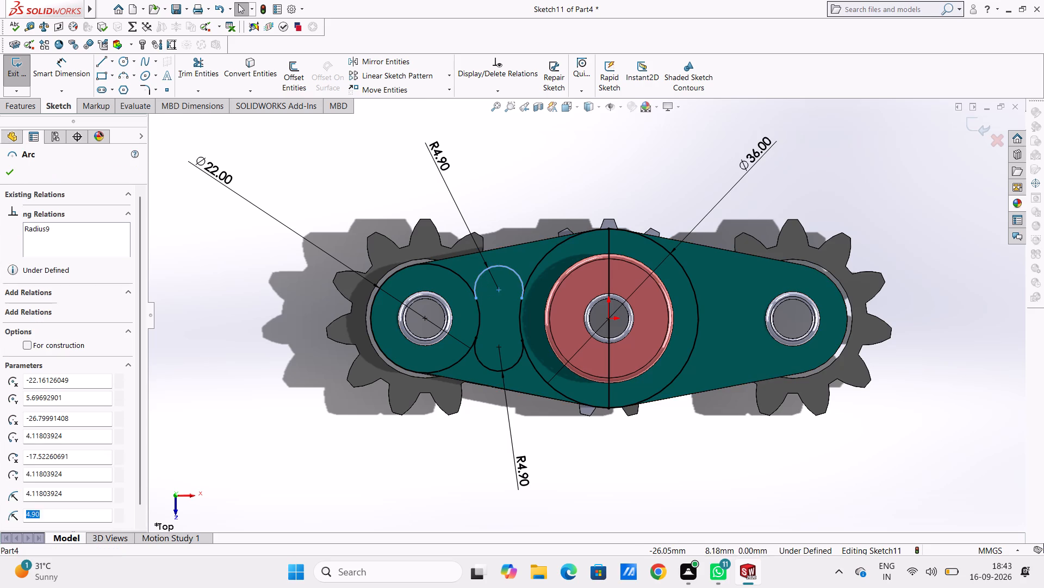
{"action": "left_click", "coordinate": [464, 280], "text": "ctrl"}
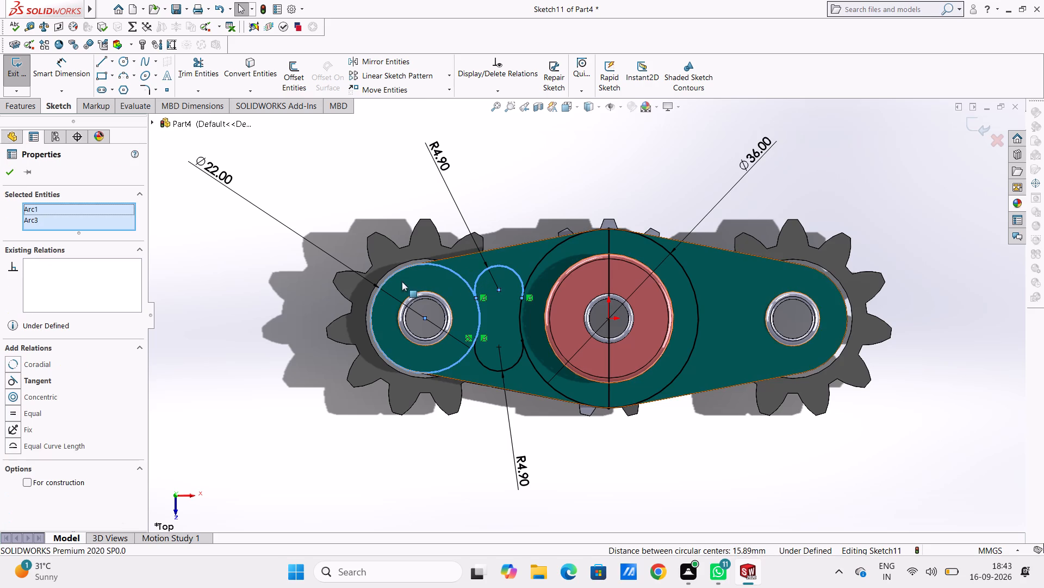
{"action": "left_click", "coordinate": [16, 379]}
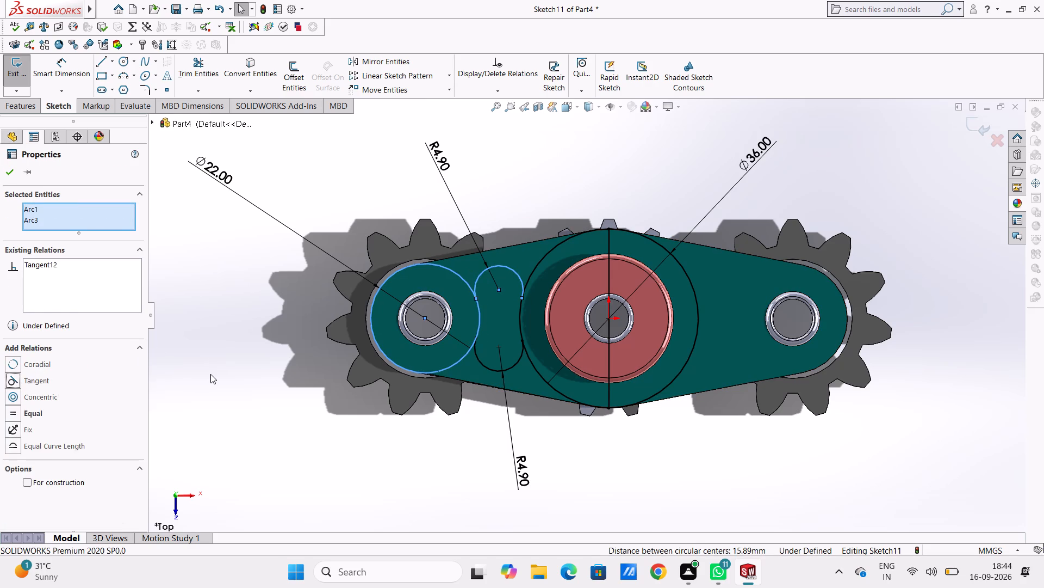
{"action": "left_click", "coordinate": [210, 373]}
{"action": "left_click", "coordinate": [520, 277]}
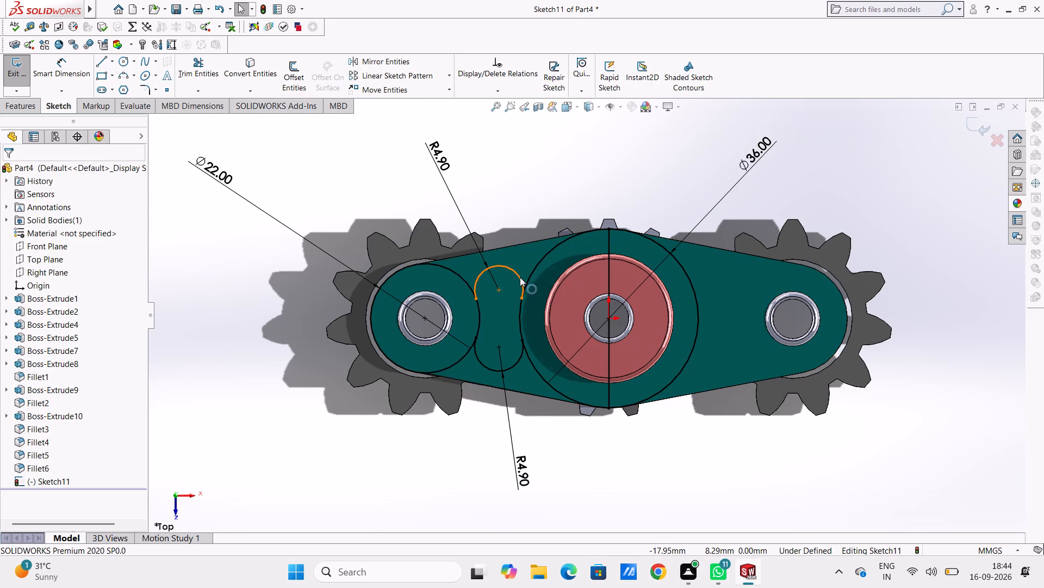
{"action": "left_click", "coordinate": [533, 268], "text": "ctrl"}
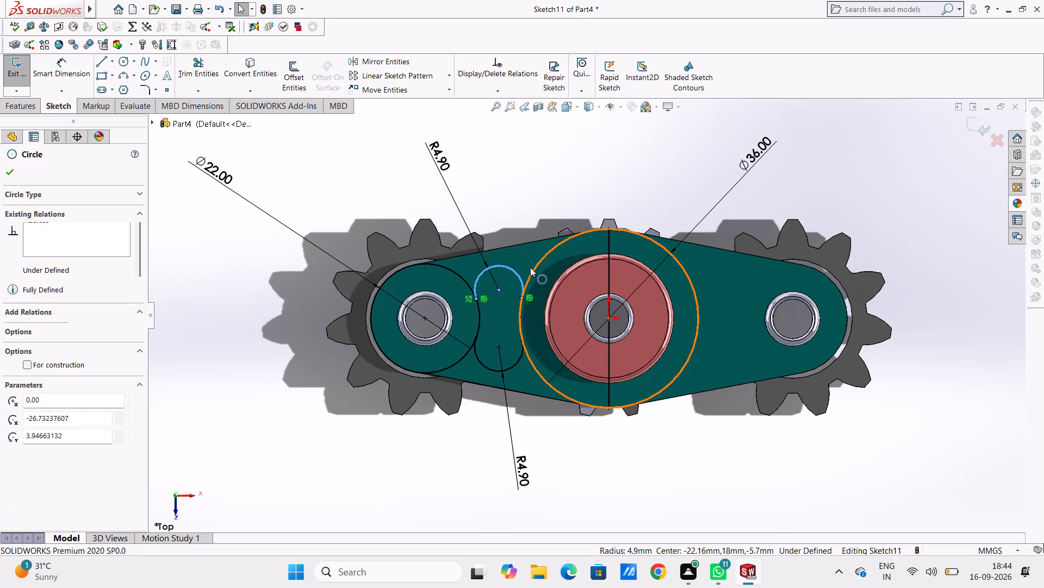
{"action": "left_click", "coordinate": [12, 378]}
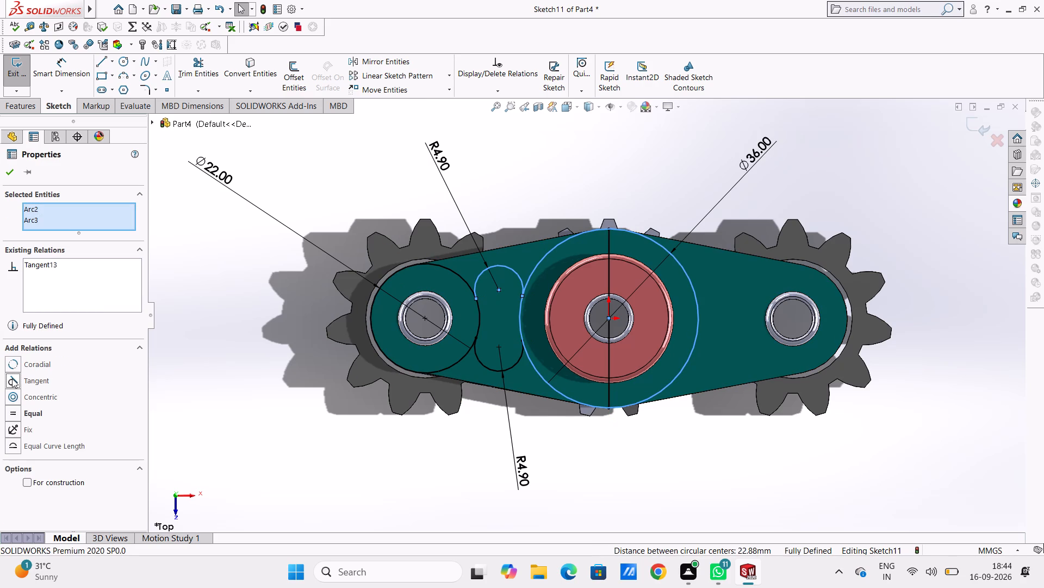
{"action": "left_click", "coordinate": [257, 369]}
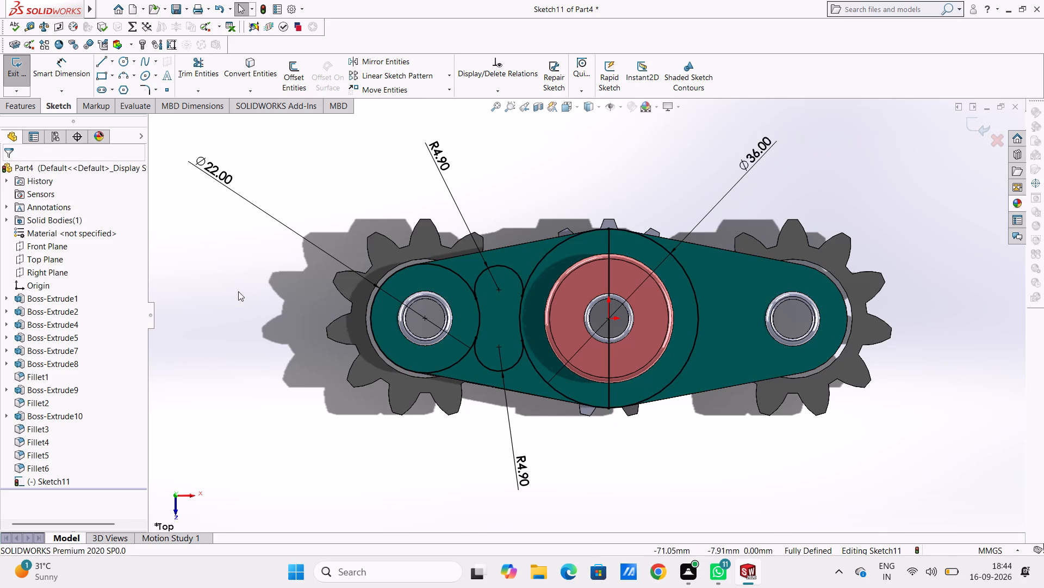
Trim the 22 mm and 36 mm circles away outside the bridging arcs, leaving a closed waisted slot profile.
{"action": "left_click", "coordinate": [190, 72]}
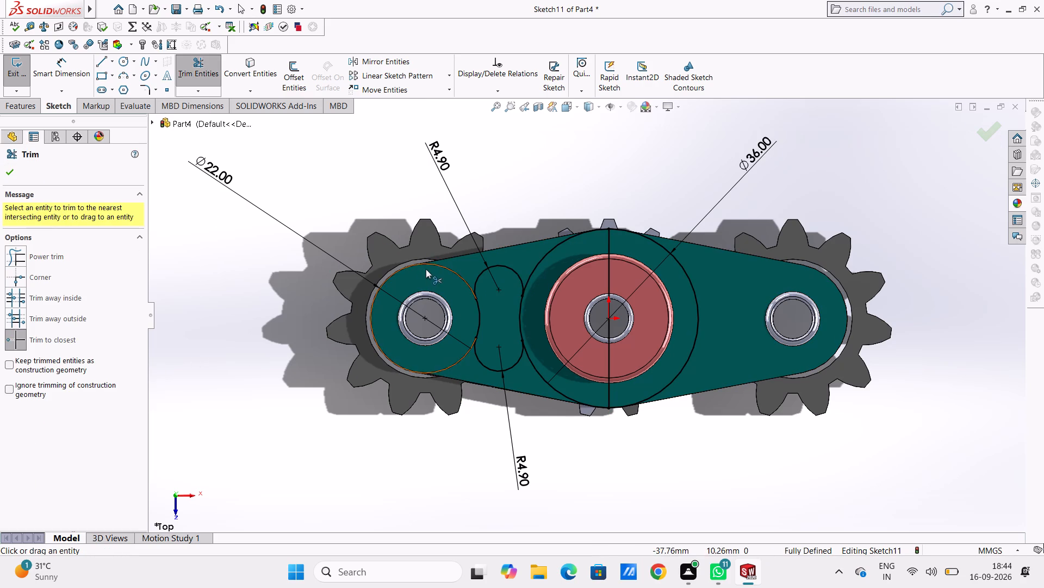
{"action": "left_click", "coordinate": [428, 265]}
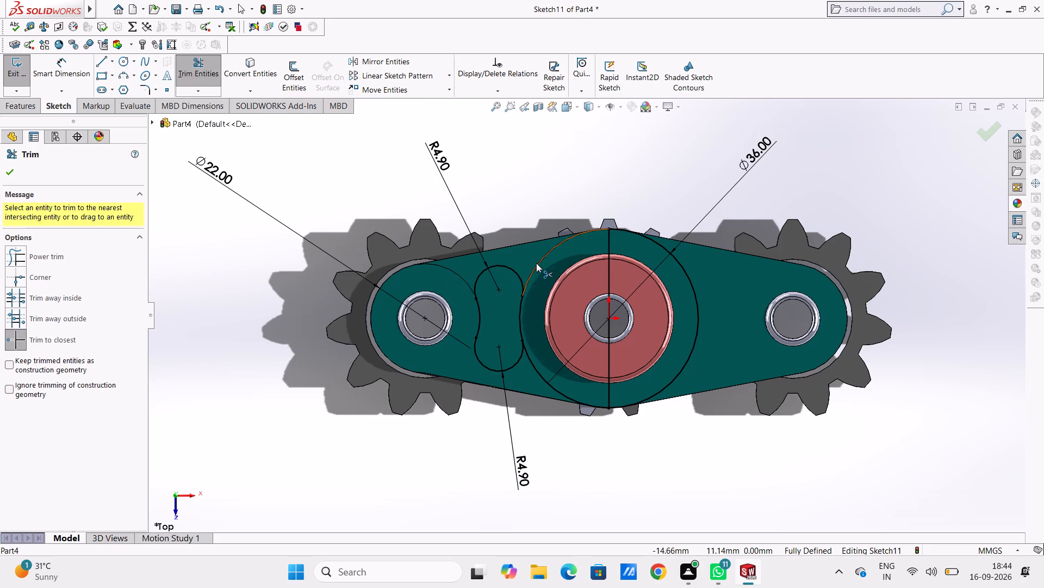
{"action": "left_click", "coordinate": [536, 263]}
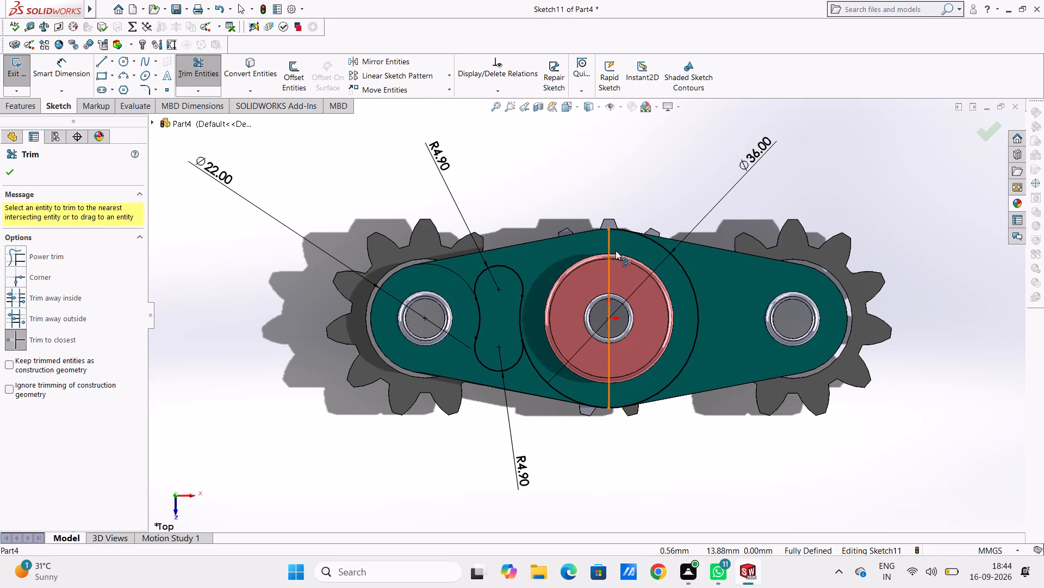
{"action": "left_click", "coordinate": [658, 241]}
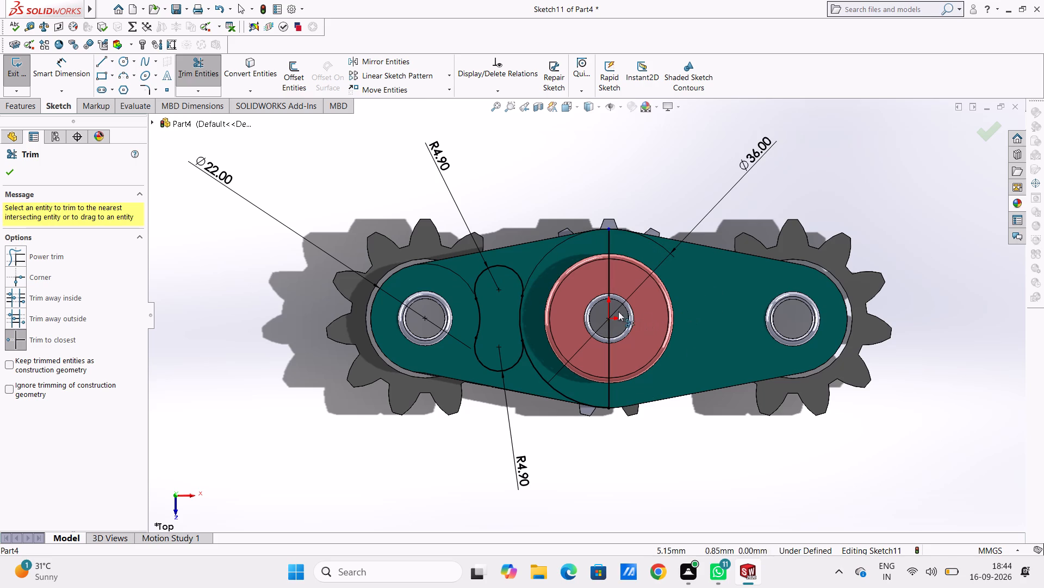
{"action": "left_click", "coordinate": [534, 366]}
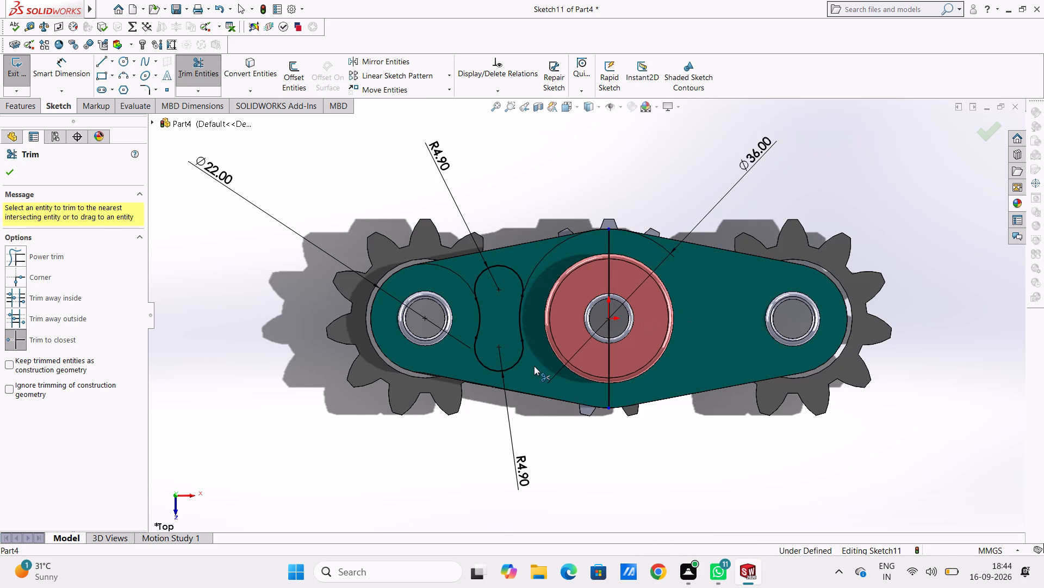
{"action": "key", "text": "Escape"}
{"action": "key", "text": "Escape"}
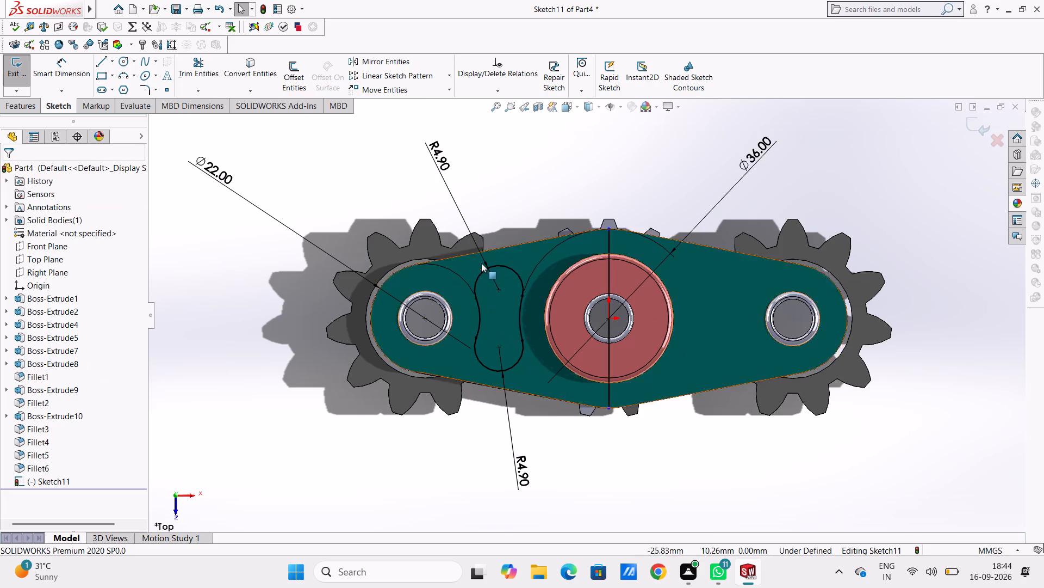
Mirror the slot profile's four arcs about the vertical line through the central boss, keeping the original.
{"action": "left_click", "coordinate": [375, 59]}
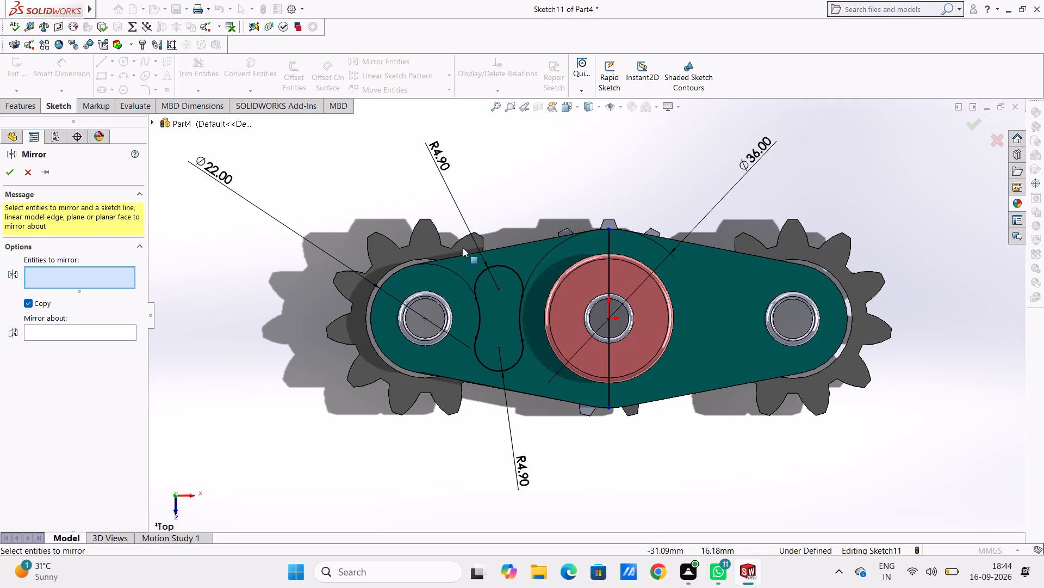
{"action": "left_click", "coordinate": [480, 275]}
{"action": "left_click", "coordinate": [478, 310]}
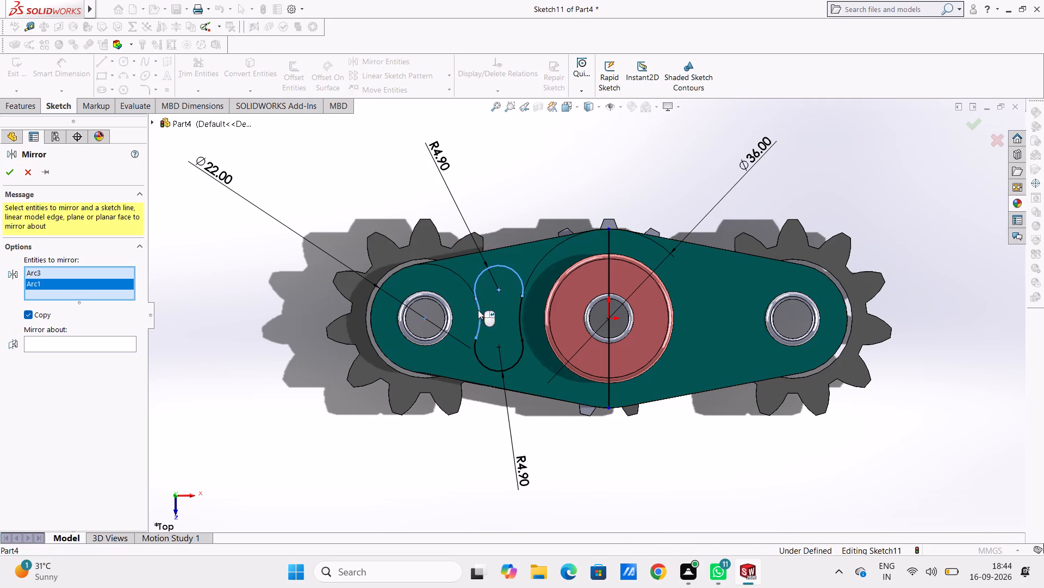
{"action": "left_click", "coordinate": [478, 348]}
{"action": "left_click", "coordinate": [476, 348]}
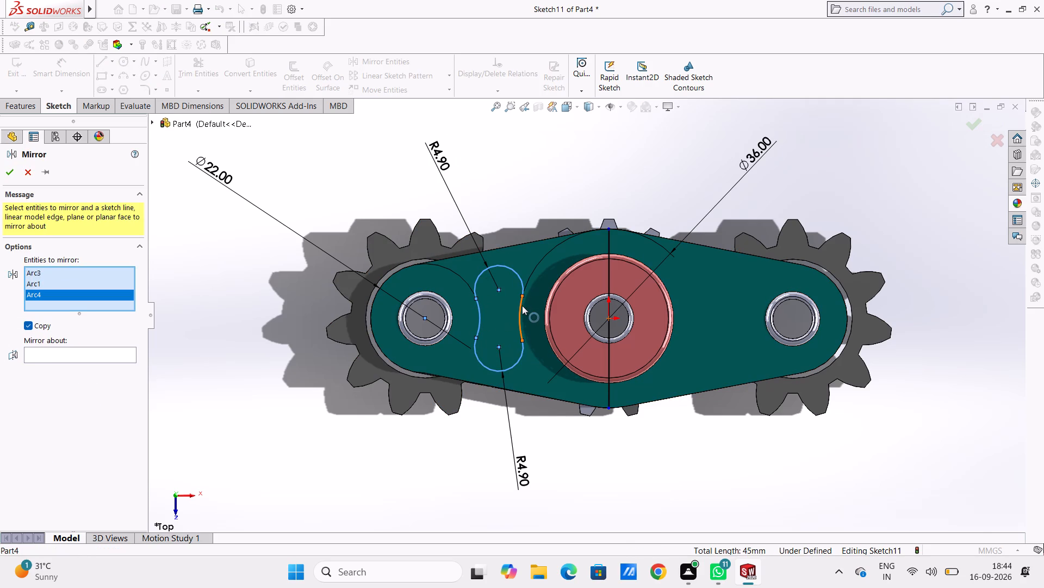
{"action": "left_click", "coordinate": [522, 305]}
{"action": "left_click", "coordinate": [106, 365]}
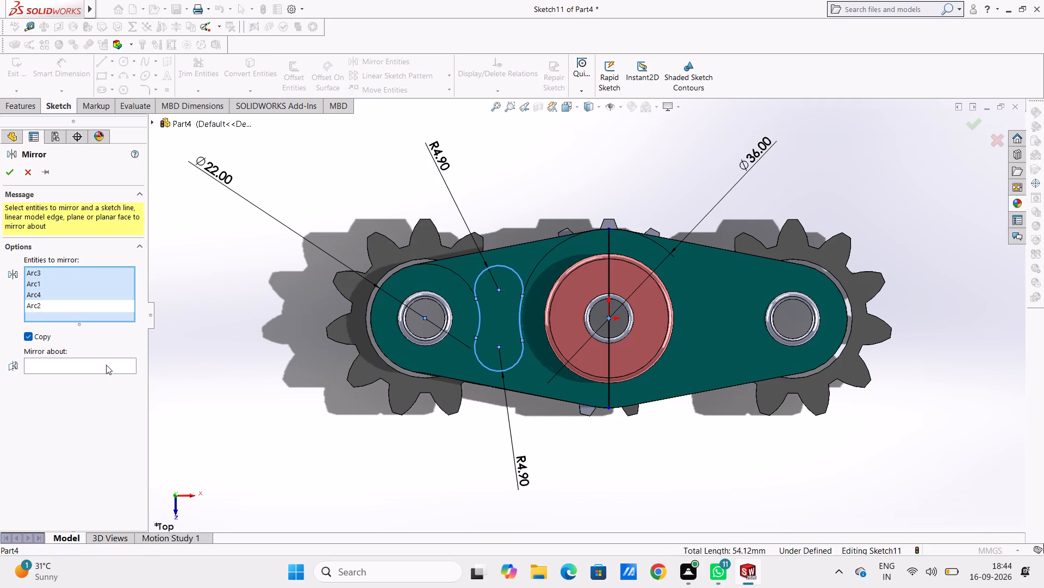
{"action": "left_click", "coordinate": [606, 241]}
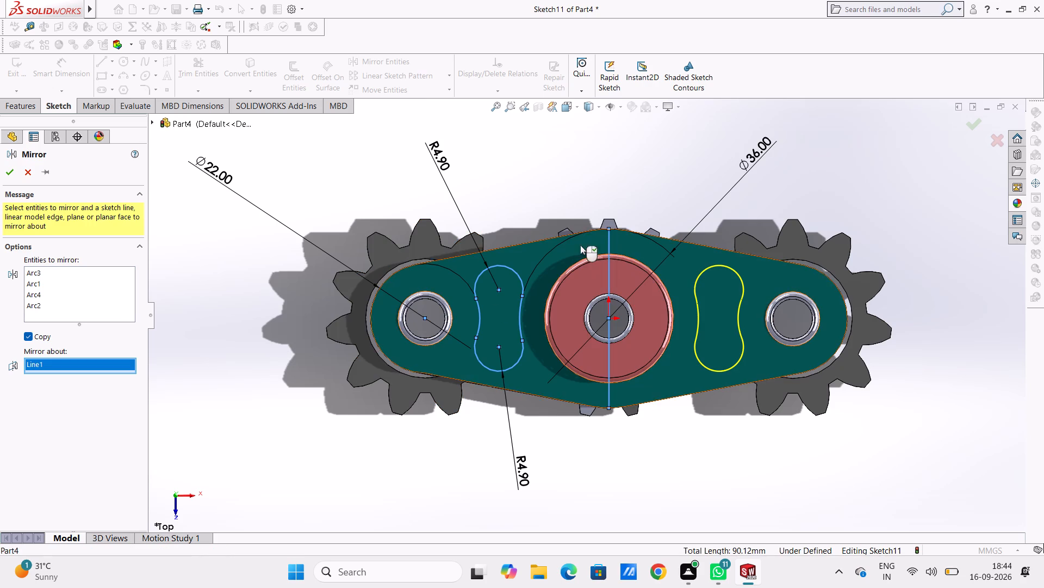
{"action": "left_click", "coordinate": [11, 173]}
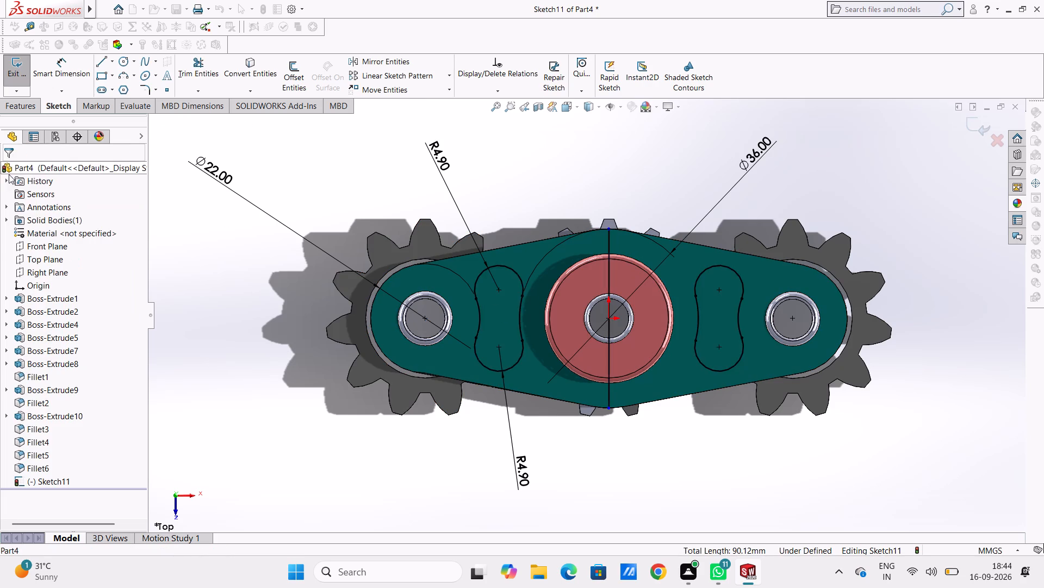
{"action": "left_click", "coordinate": [263, 295]}
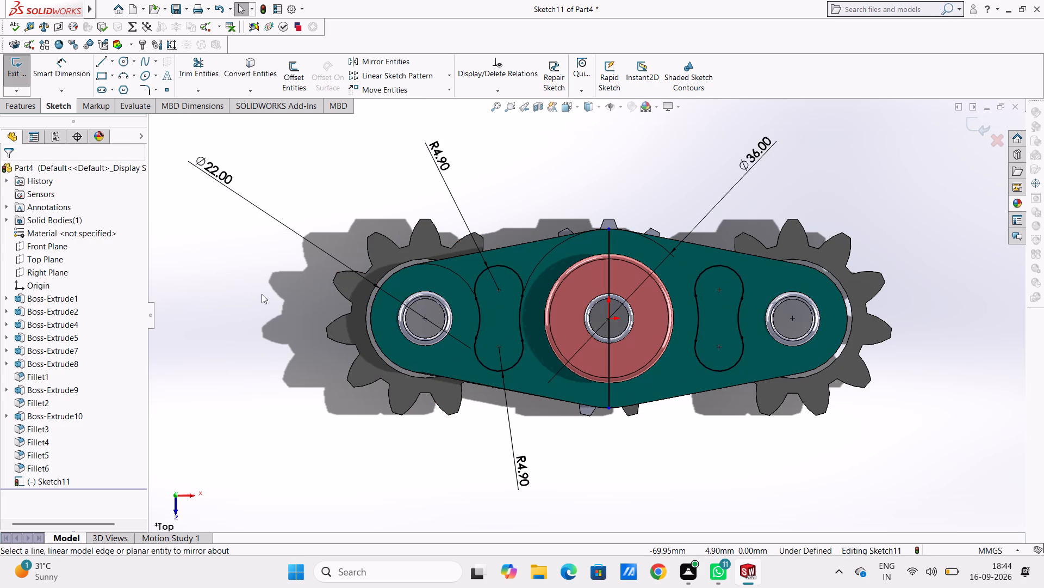
Delete the vertical mirror line through the central boss from the sketch.
{"action": "key", "text": "ctrl+7"}
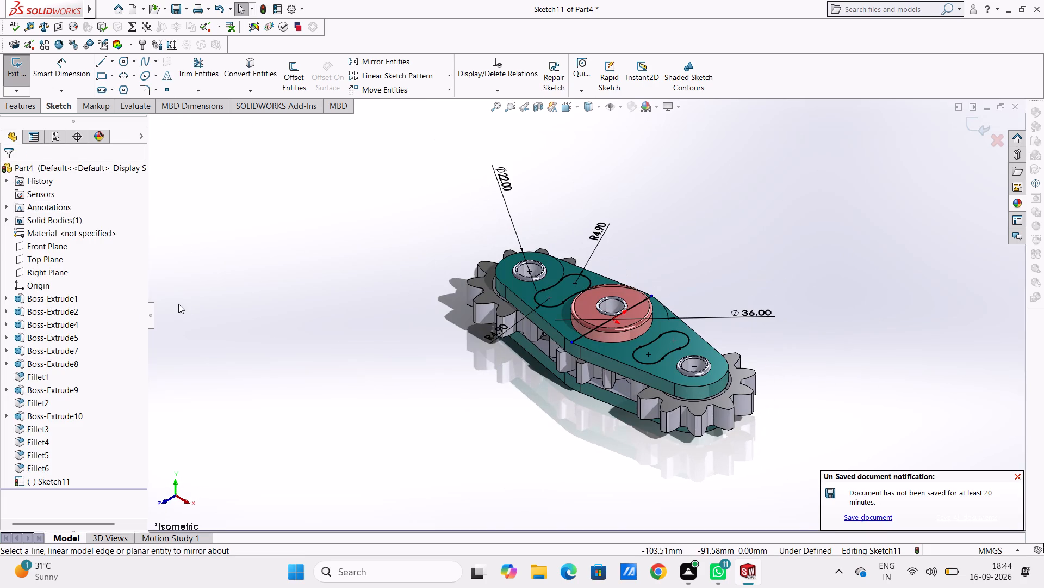
{"action": "left_click", "coordinate": [579, 336]}
{"action": "key", "text": "Delete"}
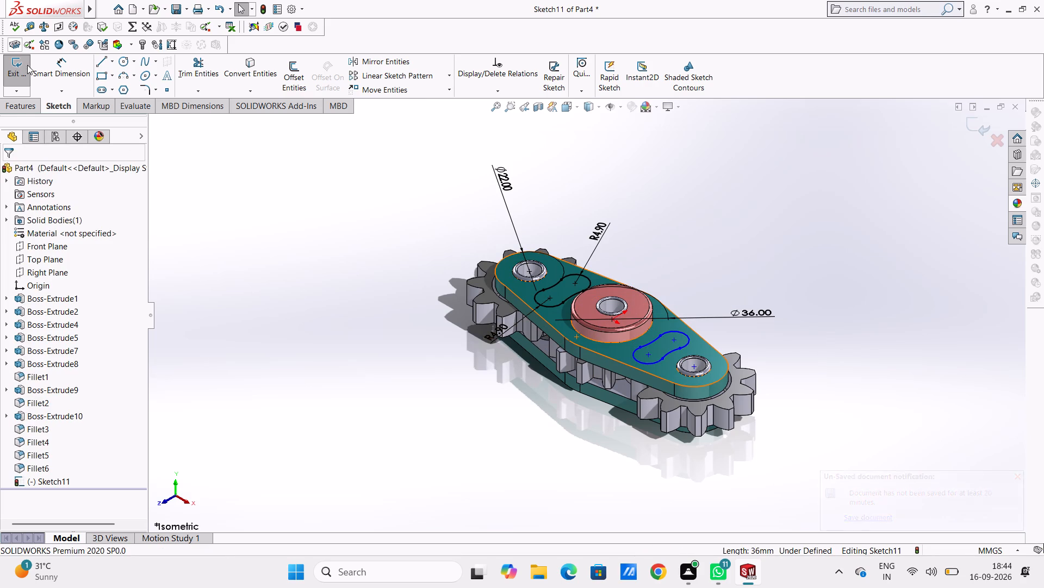
Extrude-cut both slot profiles into the green upper plate to a blind depth of 5 mm.
{"action": "left_click", "coordinate": [27, 107]}
{"action": "left_click", "coordinate": [187, 65]}
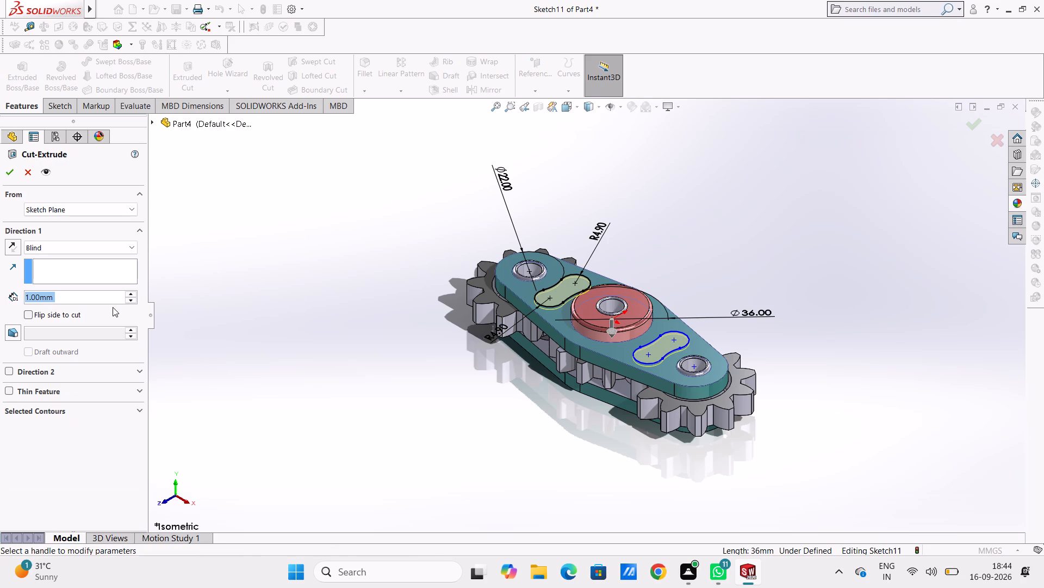
{"action": "key", "text": "5"}
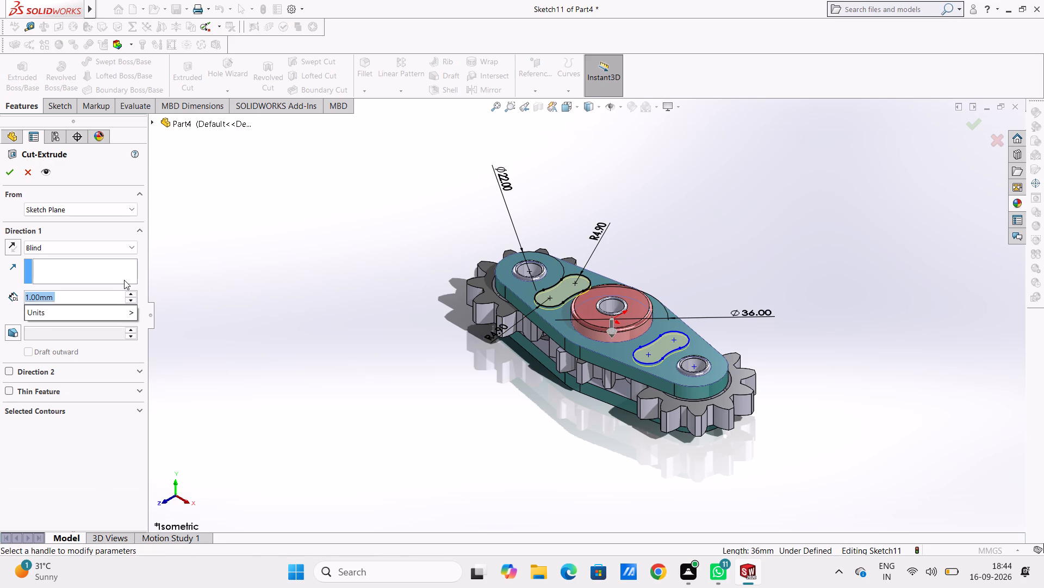
{"action": "key", "text": "Return"}
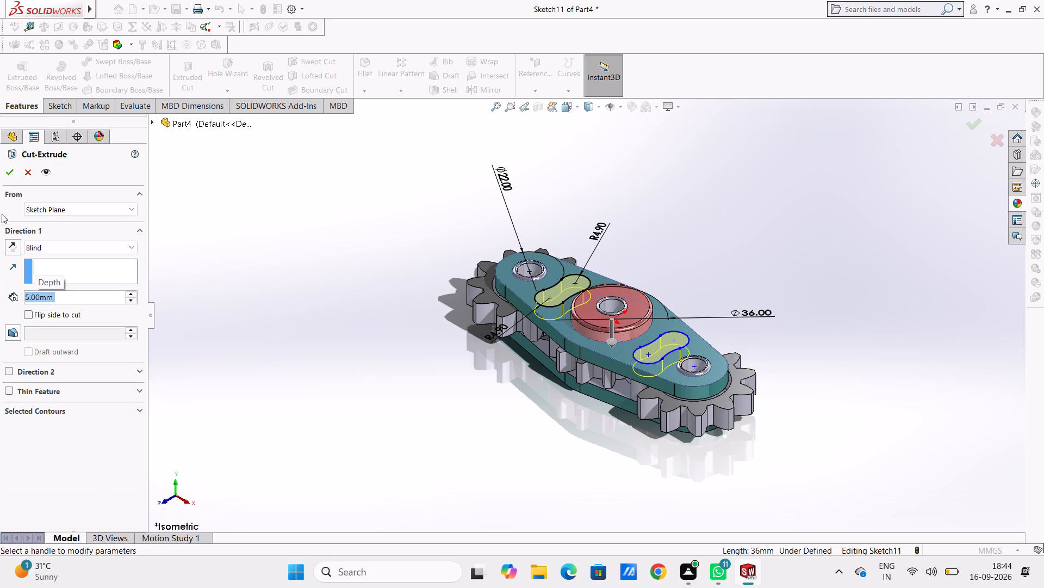
{"action": "left_click", "coordinate": [8, 173]}
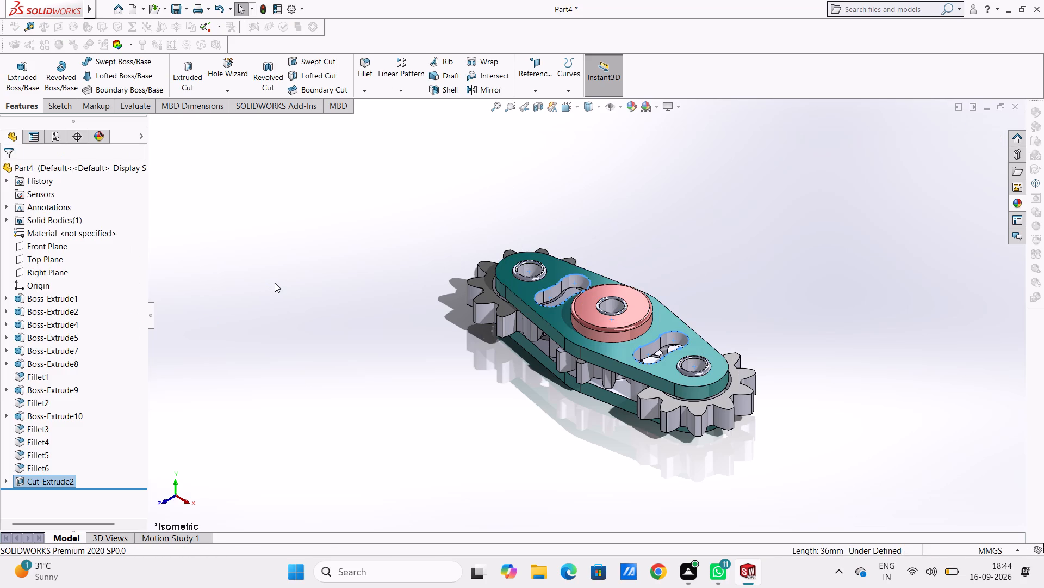
{"action": "left_click", "coordinate": [275, 278]}
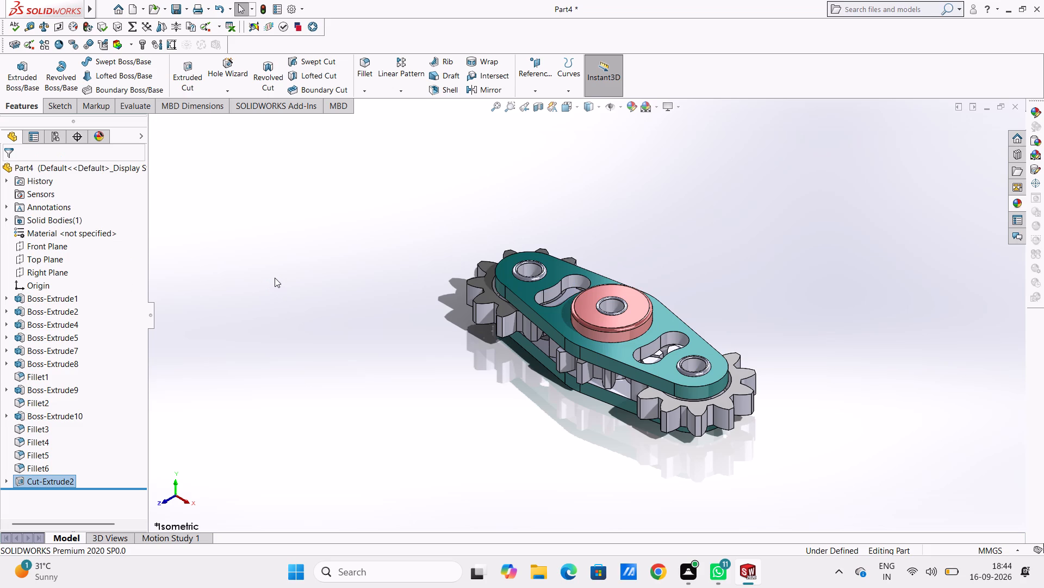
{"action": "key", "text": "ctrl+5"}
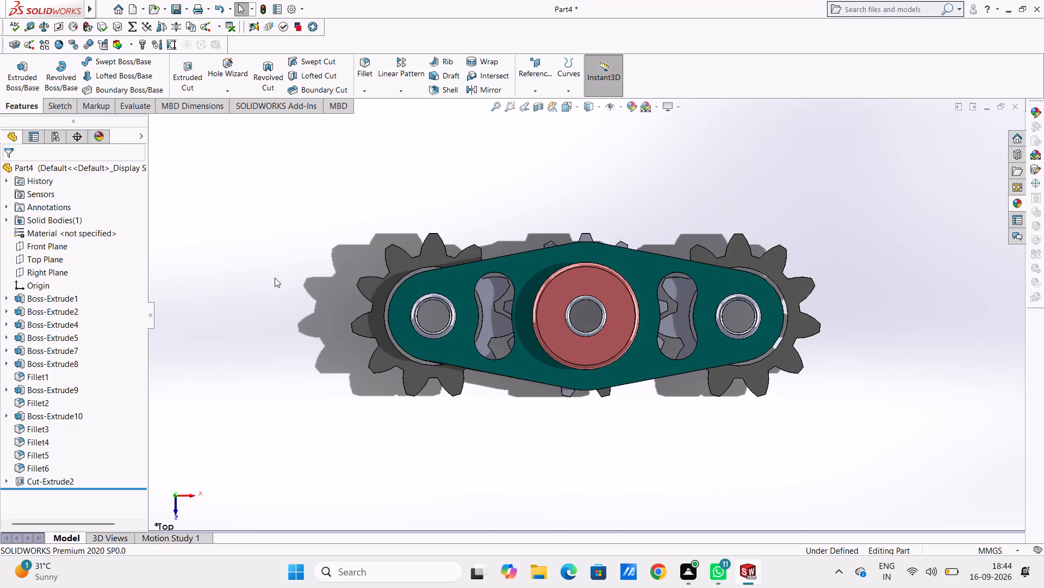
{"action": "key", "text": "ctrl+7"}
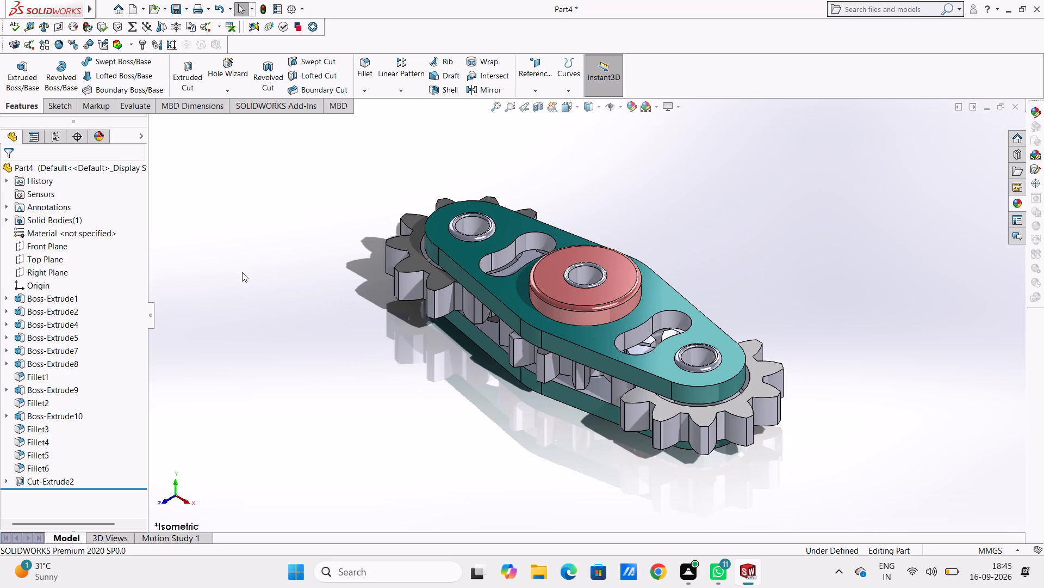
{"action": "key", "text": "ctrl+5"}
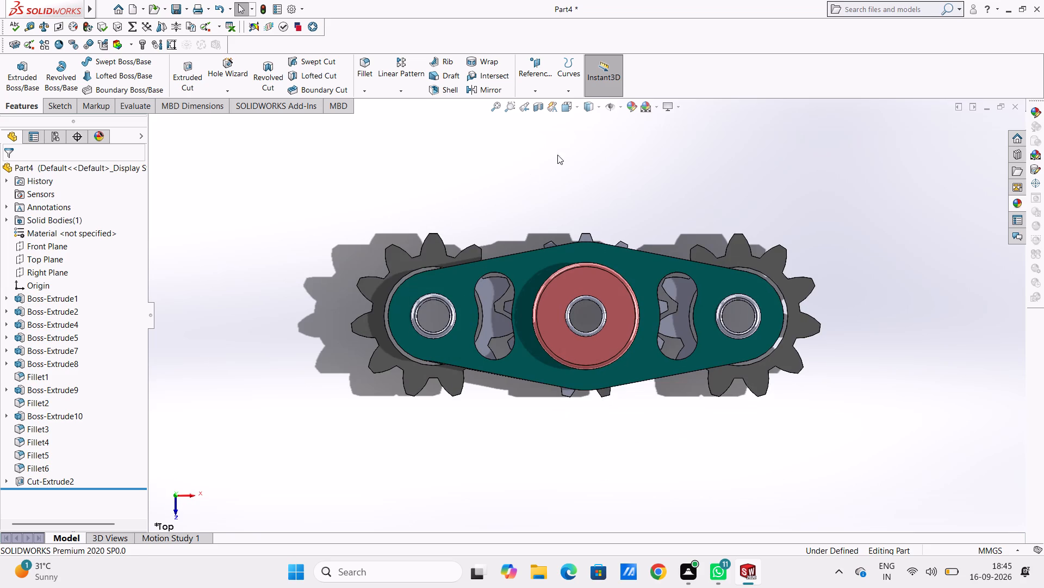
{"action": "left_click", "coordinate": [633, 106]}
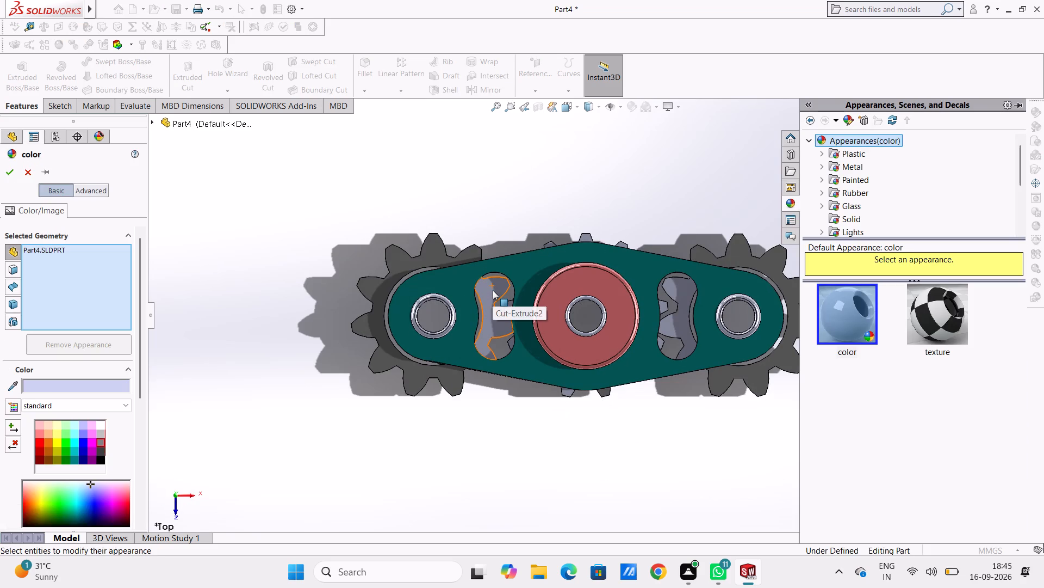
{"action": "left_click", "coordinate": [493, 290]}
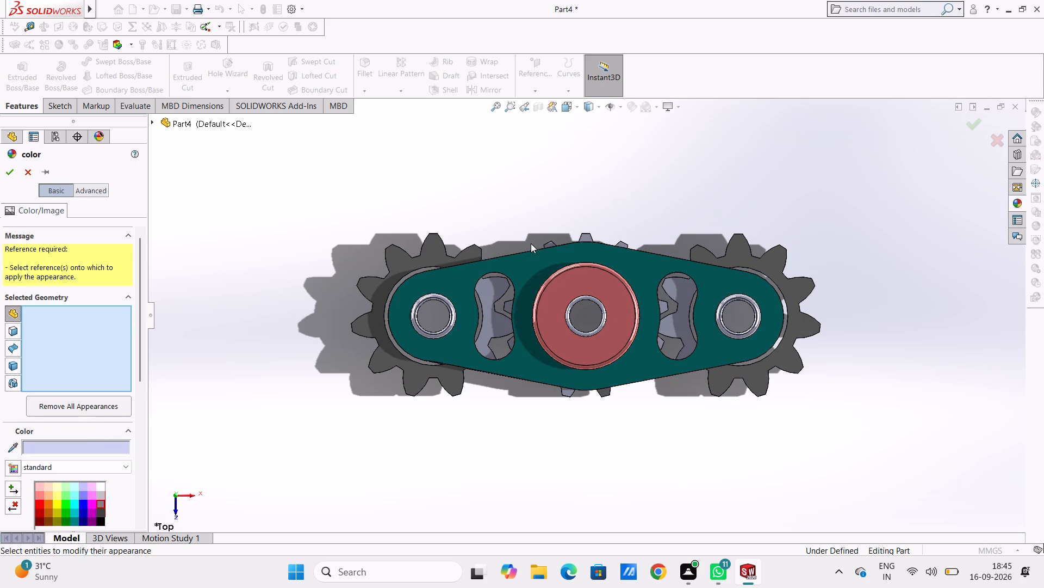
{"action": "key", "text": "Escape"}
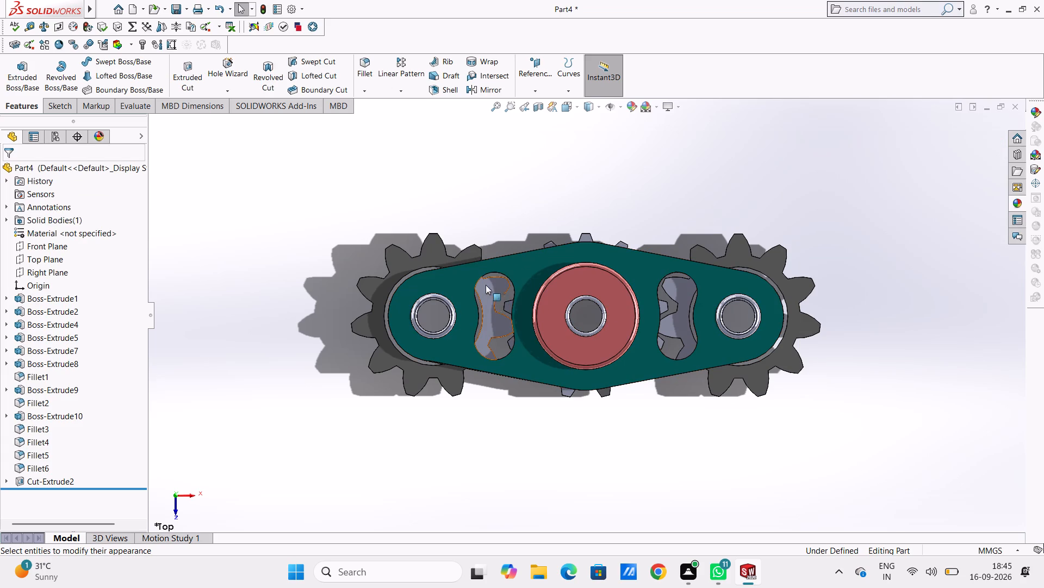
Recolour the exposed unpainted gear faces, seen through both slots and along the green plate's long edges, to grey from the standard palette.
{"action": "left_click", "coordinate": [494, 290]}
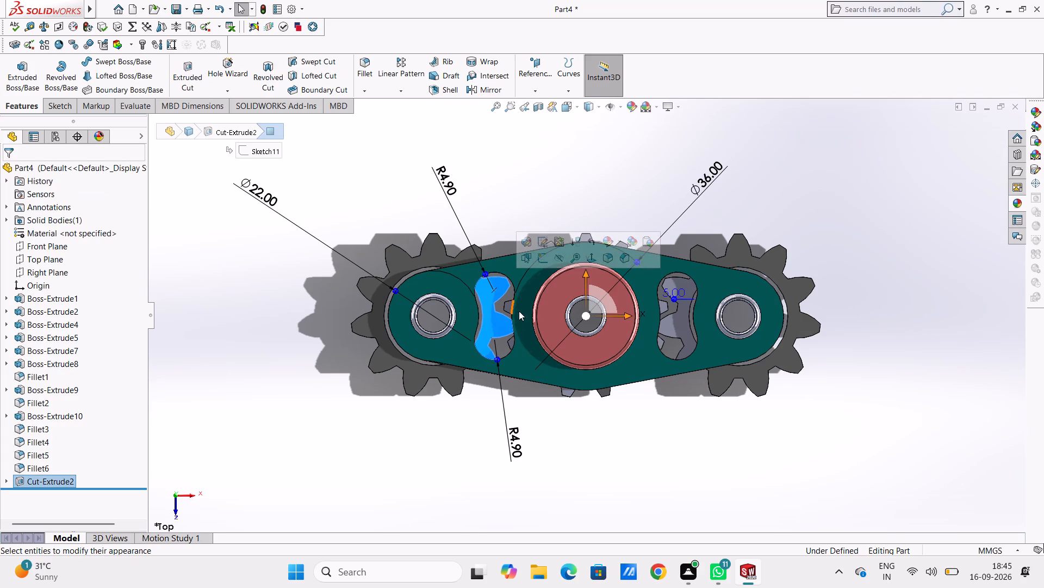
{"action": "left_click", "coordinate": [684, 290], "text": "ctrl"}
{"action": "left_click", "coordinate": [678, 317], "text": "ctrl"}
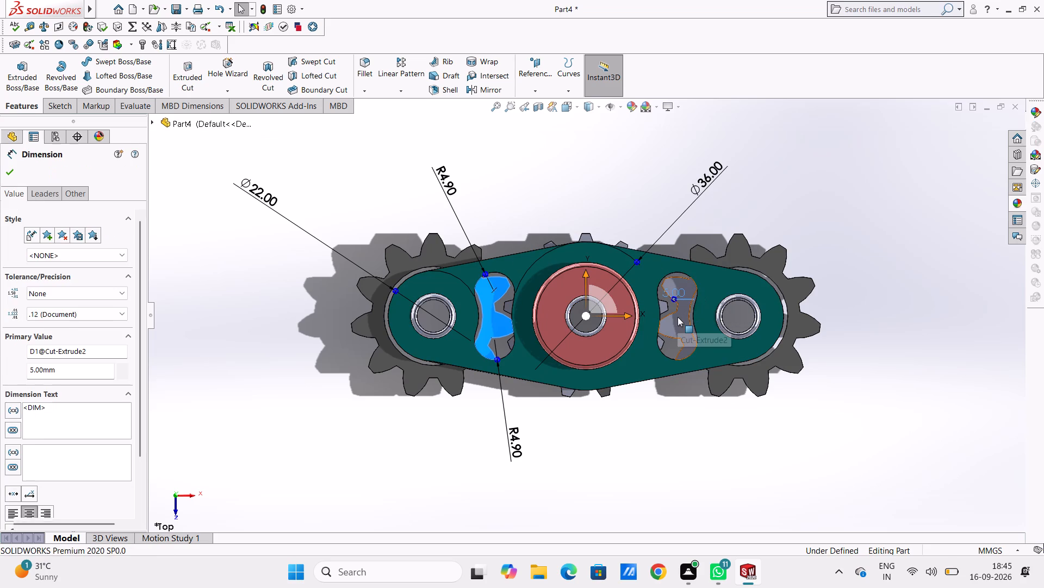
{"action": "left_click", "coordinate": [664, 306], "text": "ctrl"}
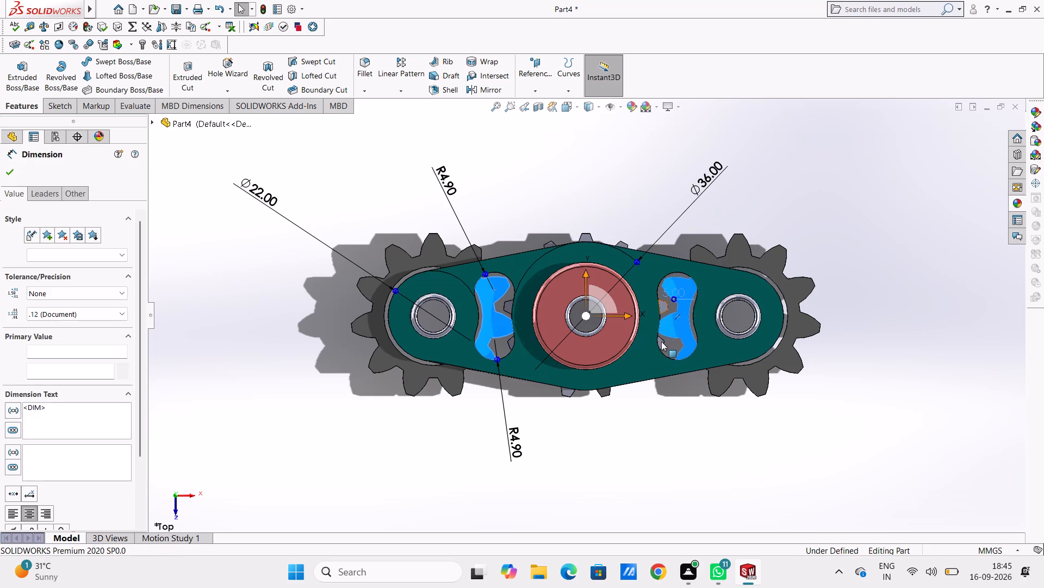
{"action": "left_click", "coordinate": [661, 341], "text": "ctrl"}
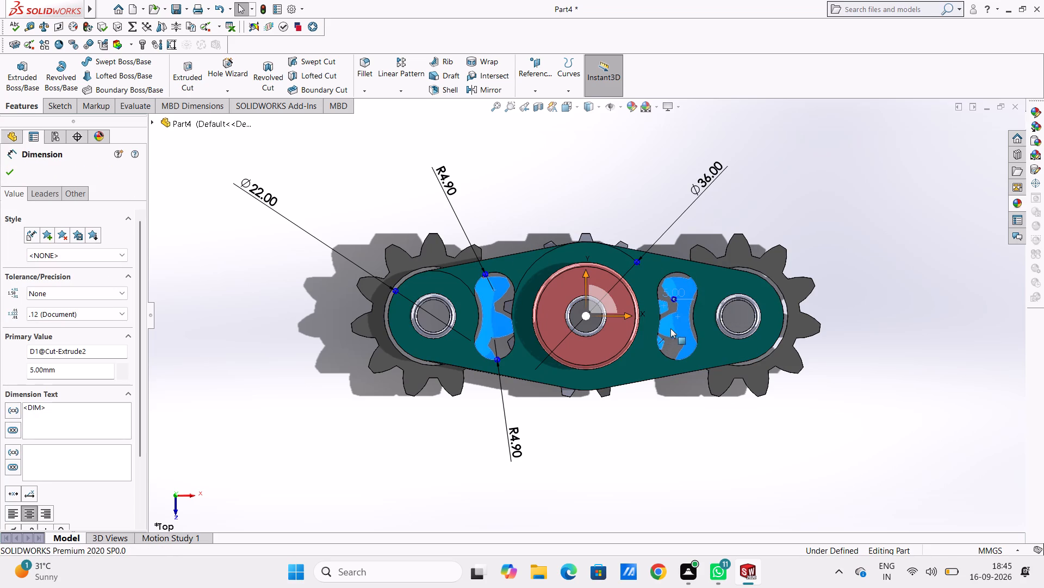
{"action": "scroll", "coordinate": [592, 230], "scroll_direction": "down", "scroll_amount": 5, "text": "ctrl"}
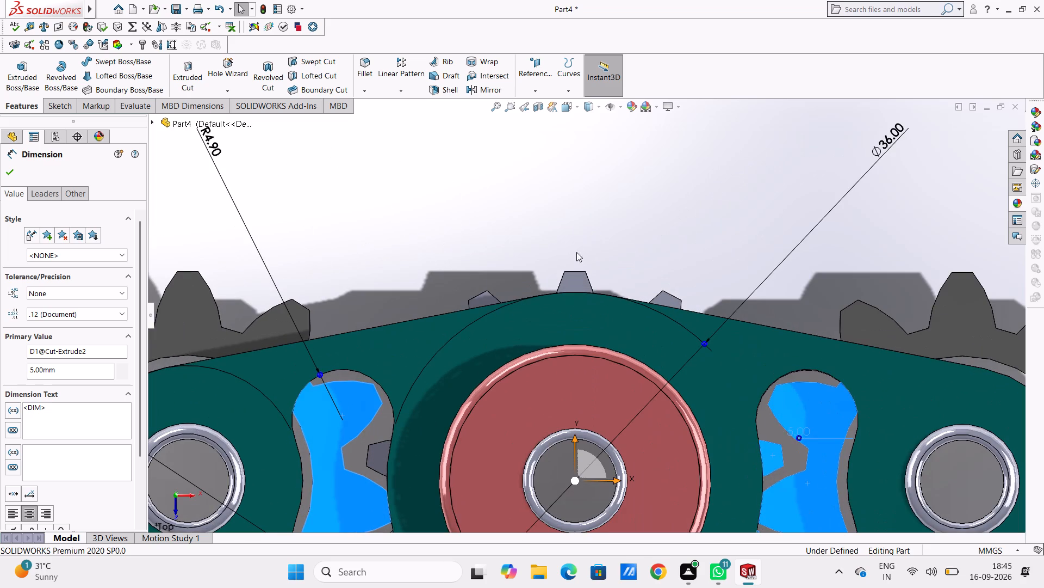
{"action": "left_click", "coordinate": [574, 281], "text": "ctrl"}
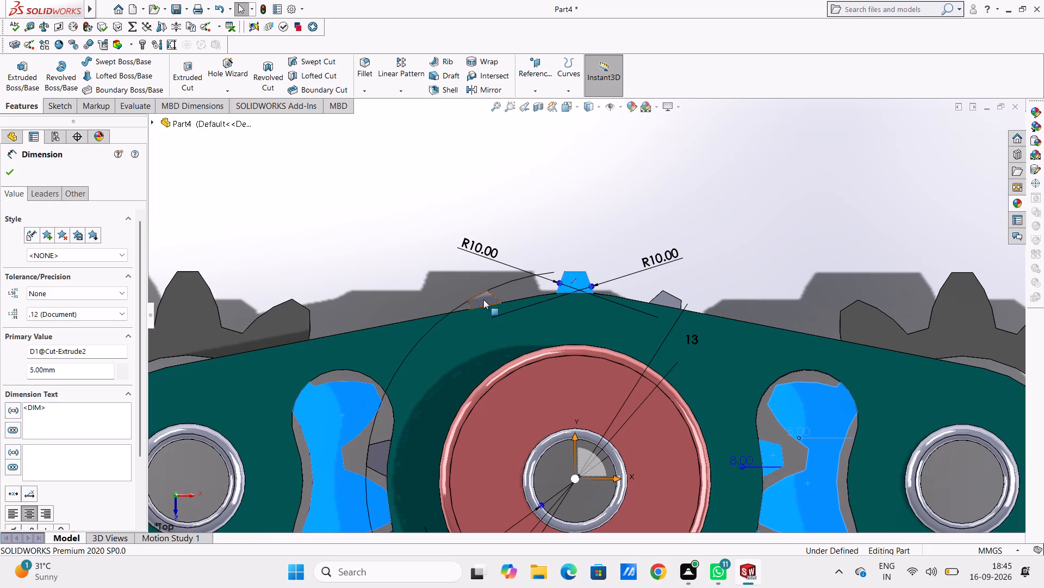
{"action": "left_click", "coordinate": [483, 298], "text": "ctrl"}
{"action": "left_click", "coordinate": [662, 298], "text": "ctrl"}
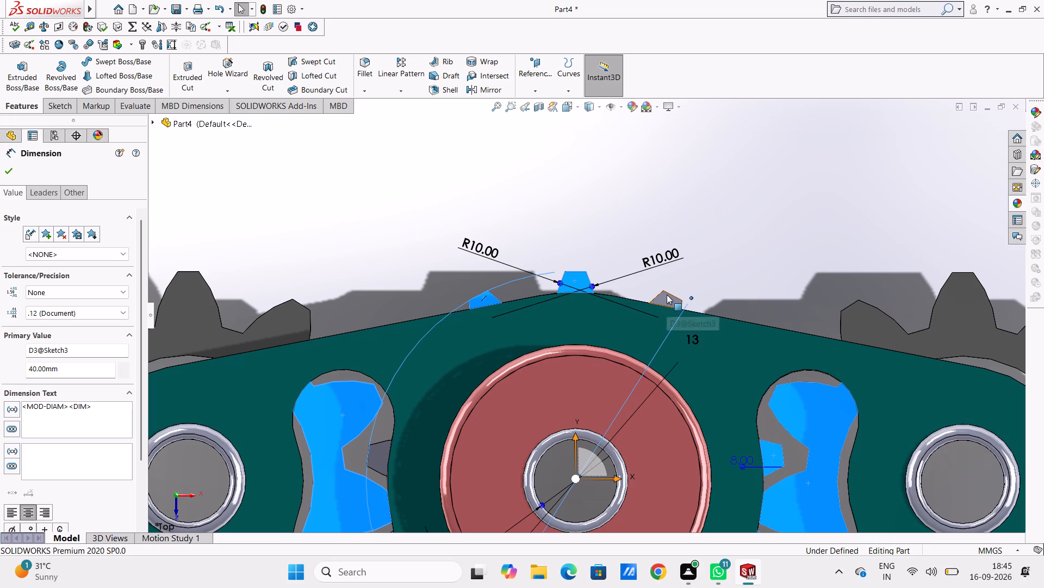
{"action": "left_click", "coordinate": [667, 295], "text": "ctrl"}
{"action": "scroll", "coordinate": [635, 312], "scroll_direction": "up", "scroll_amount": 4, "text": "ctrl"}
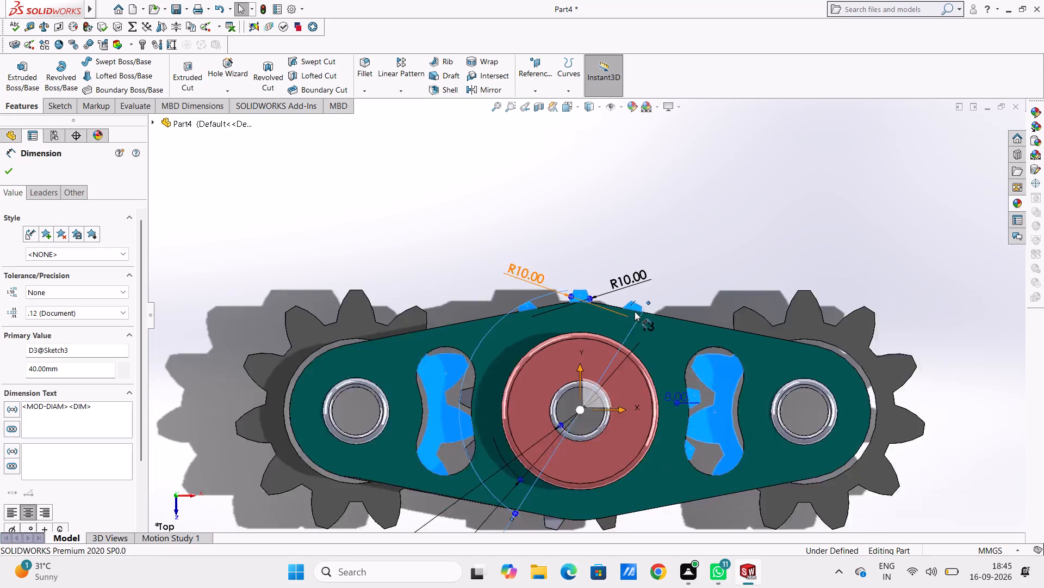
{"action": "scroll", "coordinate": [635, 311], "scroll_direction": "up", "scroll_amount": 1, "text": "ctrl"}
{"action": "scroll", "coordinate": [561, 463], "scroll_direction": "down", "scroll_amount": 4, "text": "ctrl"}
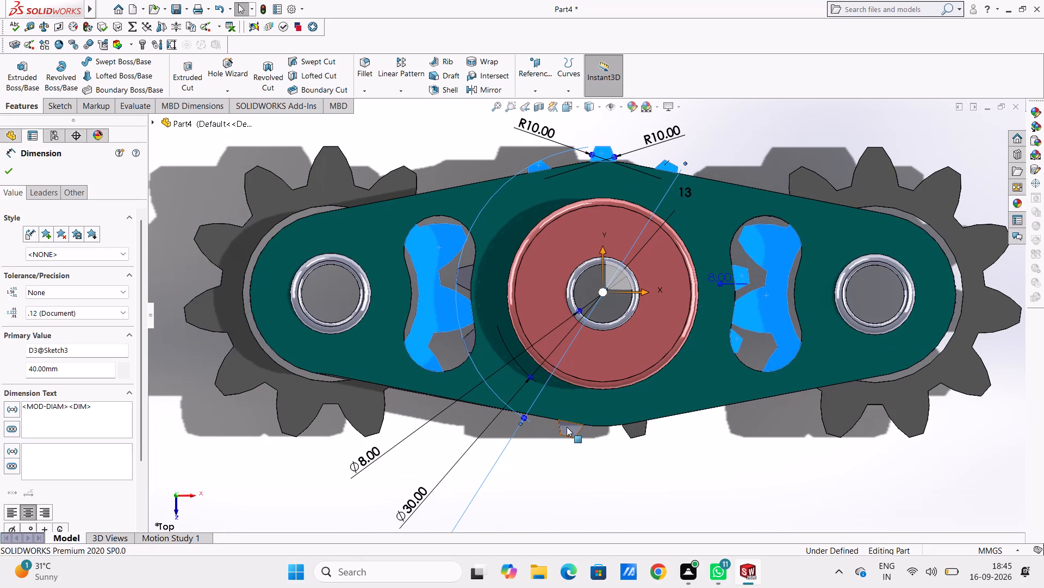
{"action": "left_click", "coordinate": [567, 426], "text": "ctrl"}
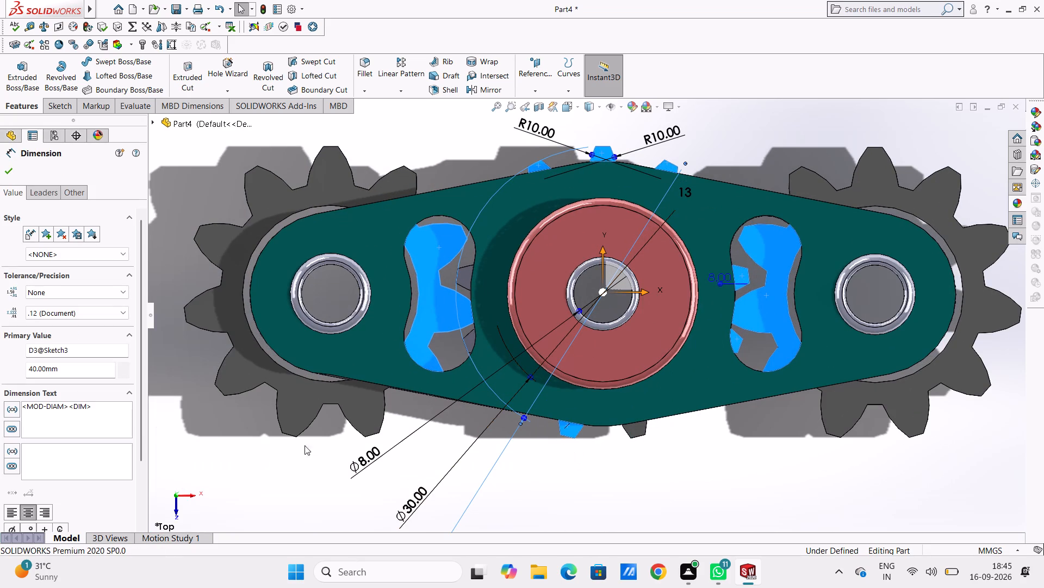
{"action": "left_click", "coordinate": [632, 108]}
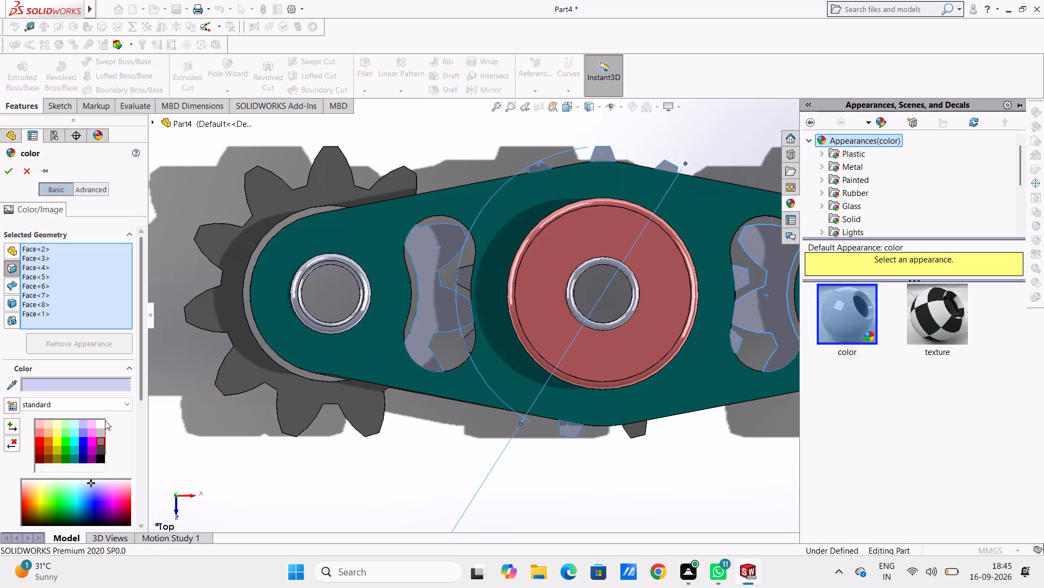
{"action": "left_click", "coordinate": [102, 439]}
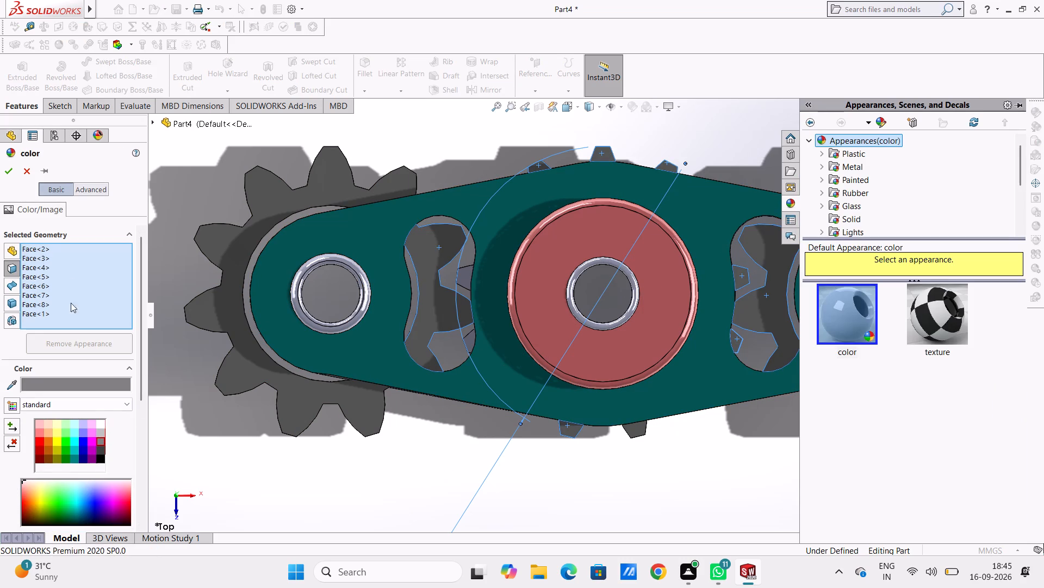
{"action": "left_click", "coordinate": [4, 172]}
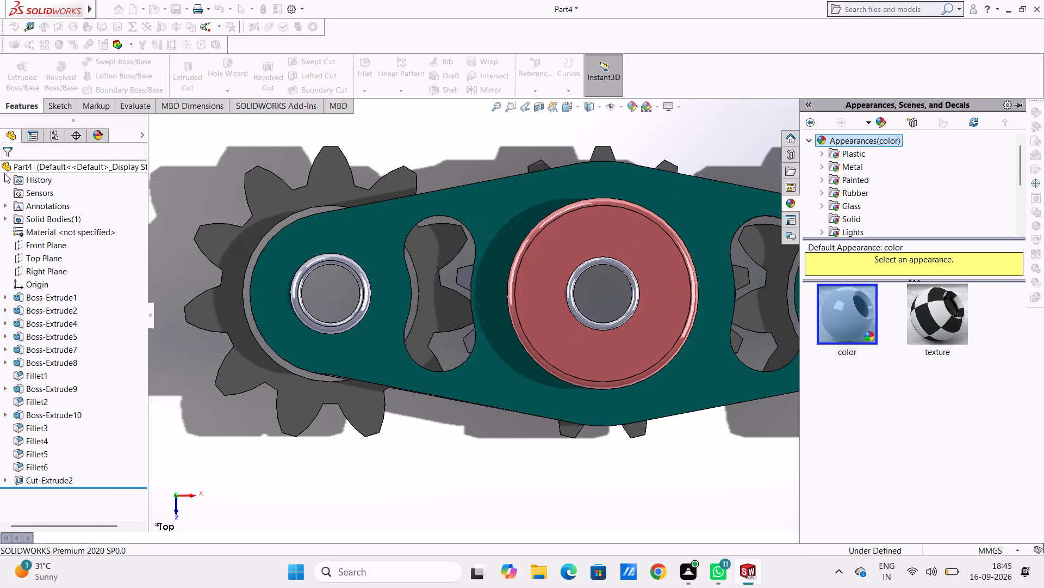
{"action": "left_click", "coordinate": [439, 500]}
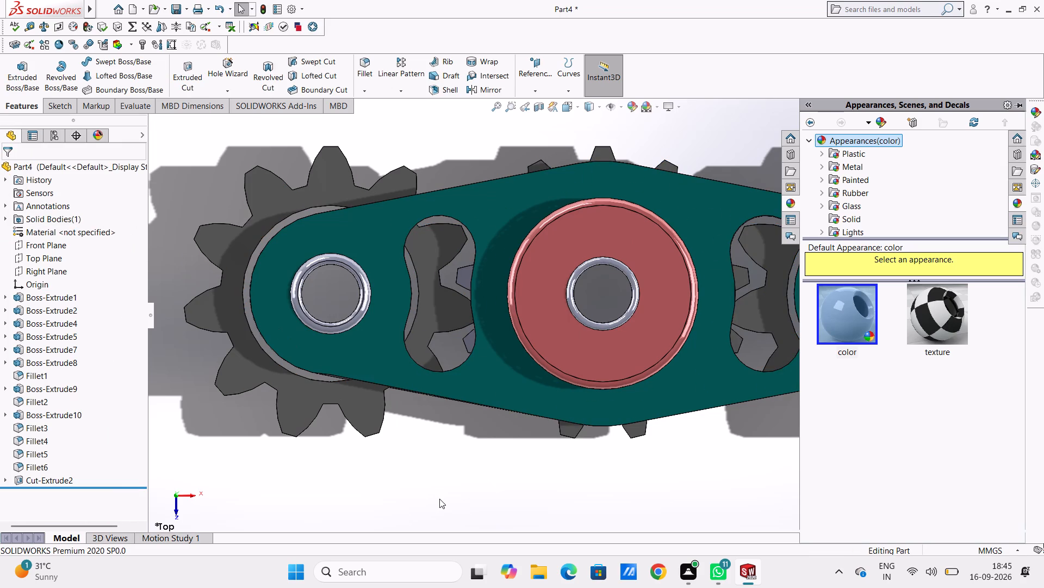
Apply the default color appearance to the negative-X slot's rounded end walls and its waisted wall nearest the end boss.
{"action": "scroll", "coordinate": [439, 498], "scroll_direction": "up", "scroll_amount": 3}
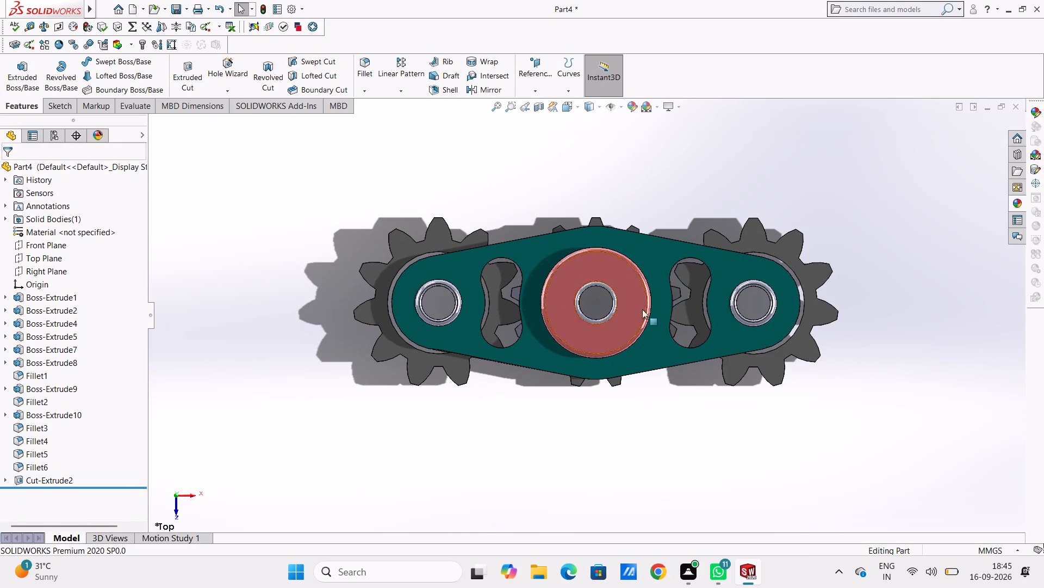
{"action": "scroll", "coordinate": [627, 451], "scroll_direction": "down", "scroll_amount": 1}
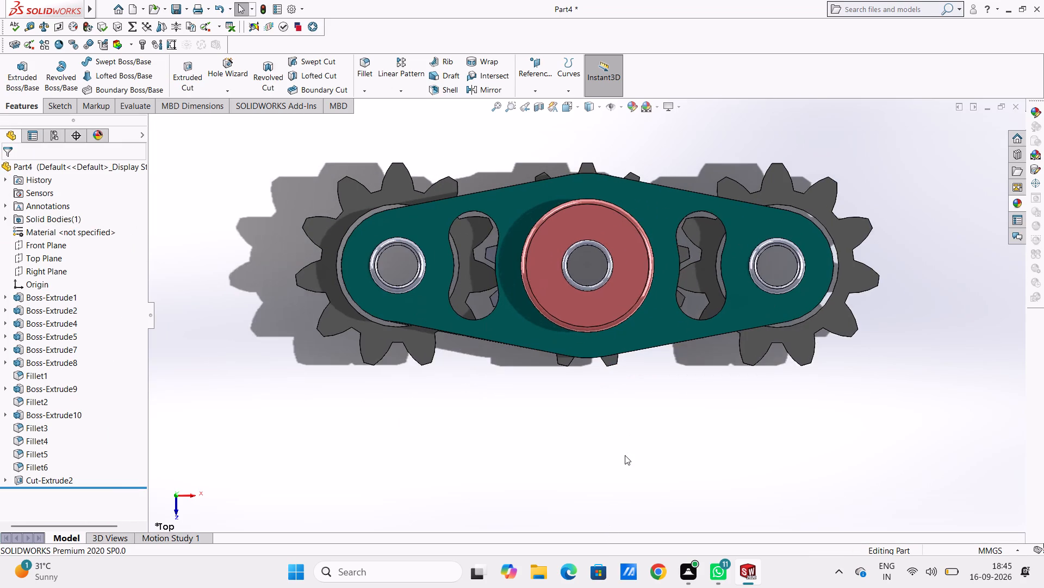
{"action": "scroll", "coordinate": [625, 455], "scroll_direction": "down", "scroll_amount": 1}
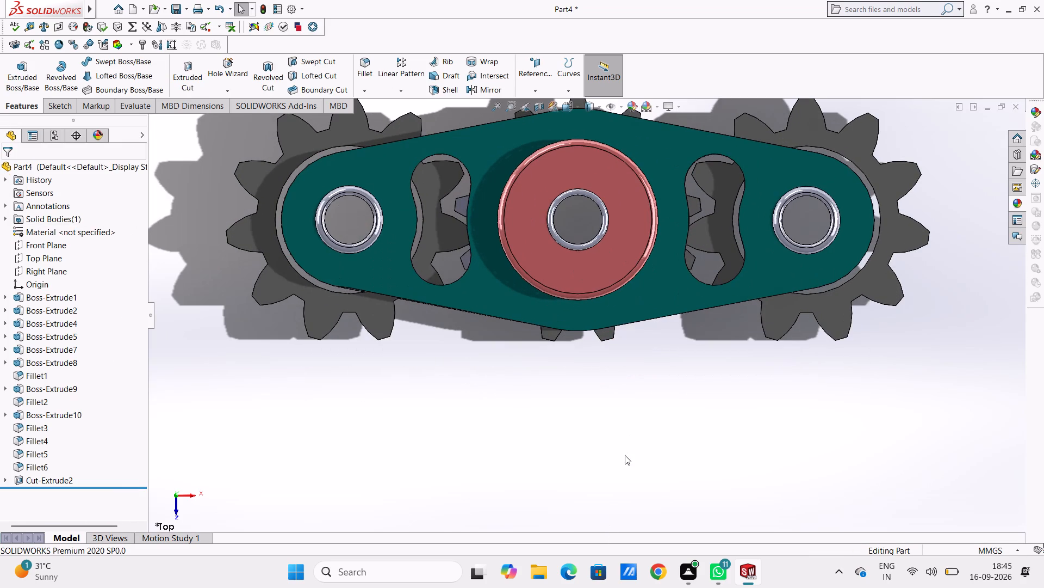
{"action": "key", "text": "ctrl+7"}
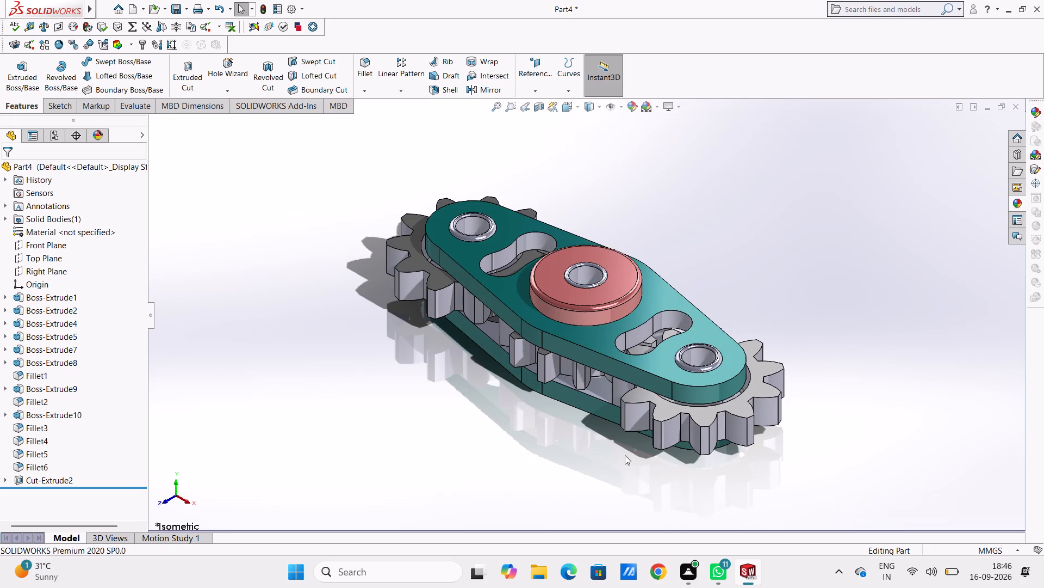
{"action": "scroll", "coordinate": [525, 253], "scroll_direction": "down", "scroll_amount": 4}
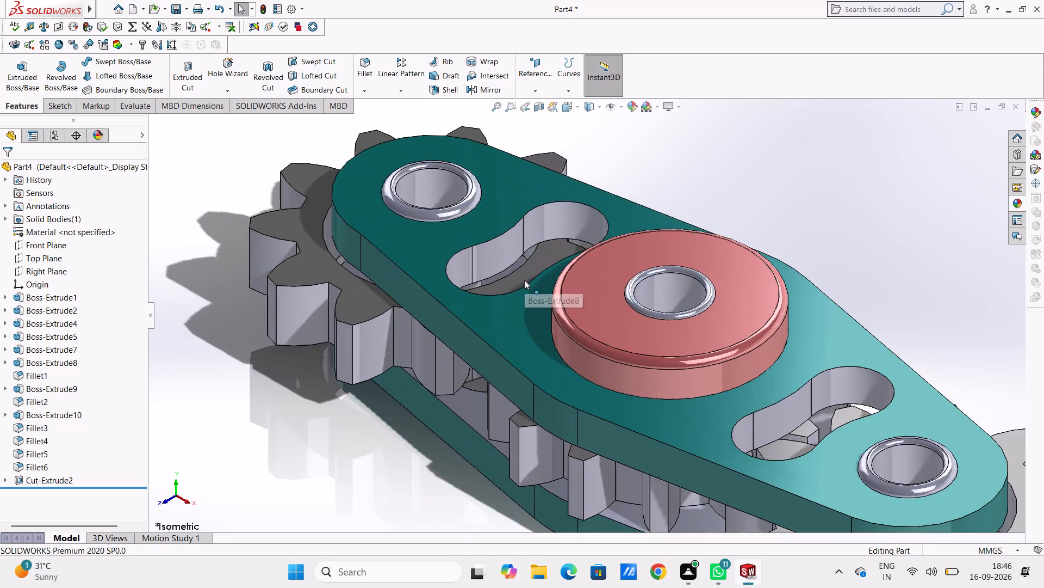
{"action": "scroll", "coordinate": [523, 283], "scroll_direction": "down", "scroll_amount": 3}
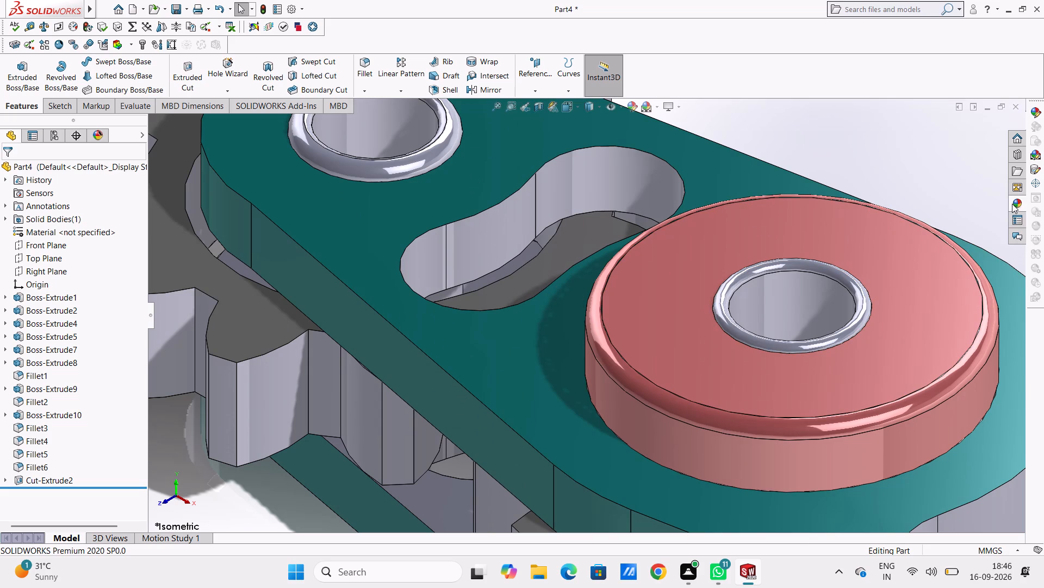
{"action": "left_click", "coordinate": [1012, 204]}
{"action": "left_click_drag", "start_coordinate": [844, 308], "coordinate": [585, 169]}
{"action": "left_click", "coordinate": [581, 172]}
{"action": "left_click", "coordinate": [1019, 200]}
{"action": "left_click_drag", "start_coordinate": [853, 322], "coordinate": [514, 228]}
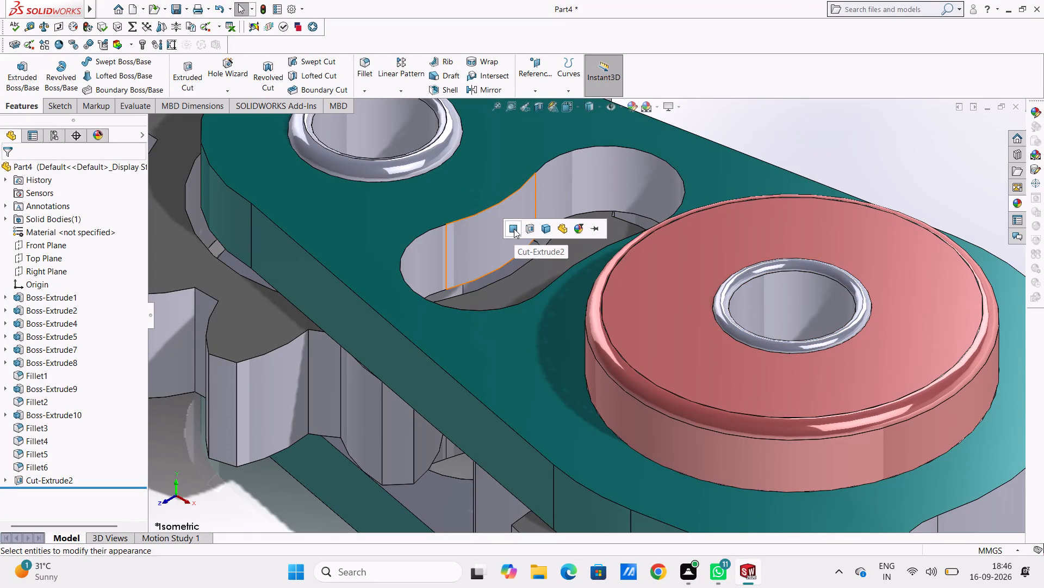
{"action": "left_click", "coordinate": [514, 229]}
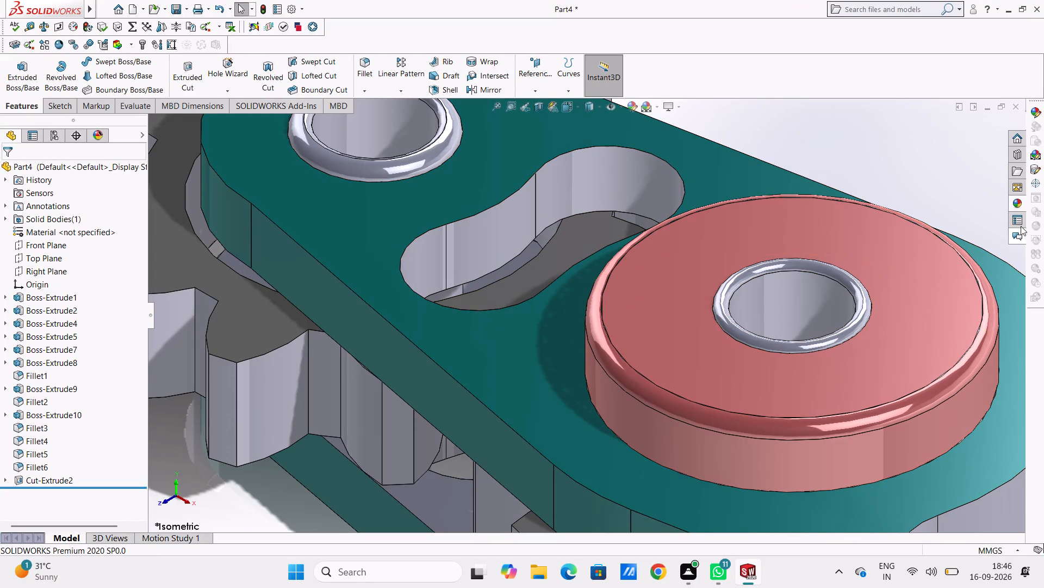
{"action": "left_click", "coordinate": [1018, 203]}
{"action": "left_click_drag", "start_coordinate": [832, 330], "coordinate": [487, 256]}
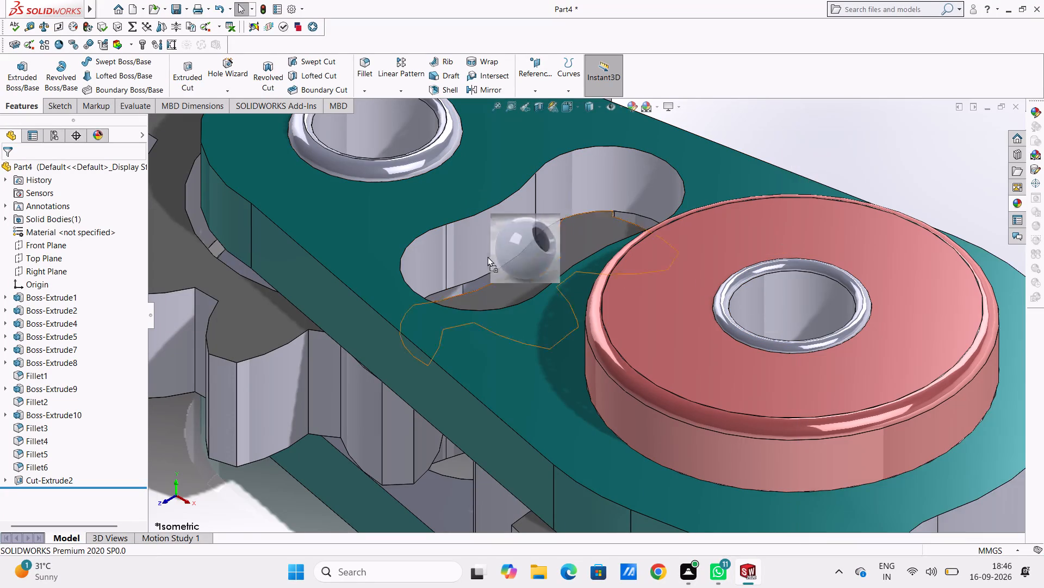
{"action": "left_click_drag", "start_coordinate": [487, 256], "coordinate": [411, 273]}
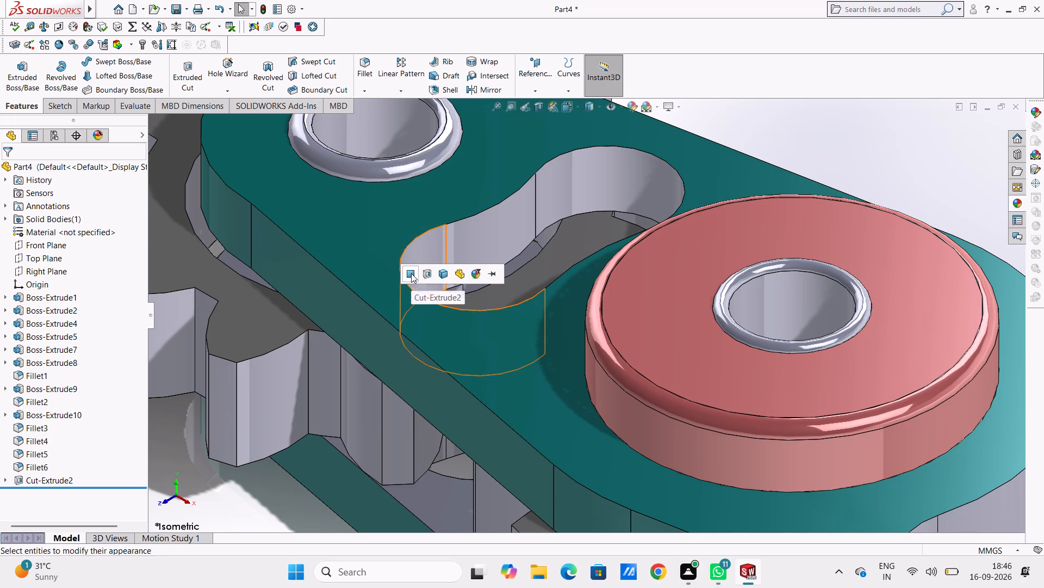
{"action": "left_click", "coordinate": [411, 273]}
Apply the default color appearance to the negative-X slot's waisted wall beside the red boss and its adjoining rounded end wall.
{"action": "middle_click_drag", "start_coordinate": [553, 223], "coordinate": [629, 392]}
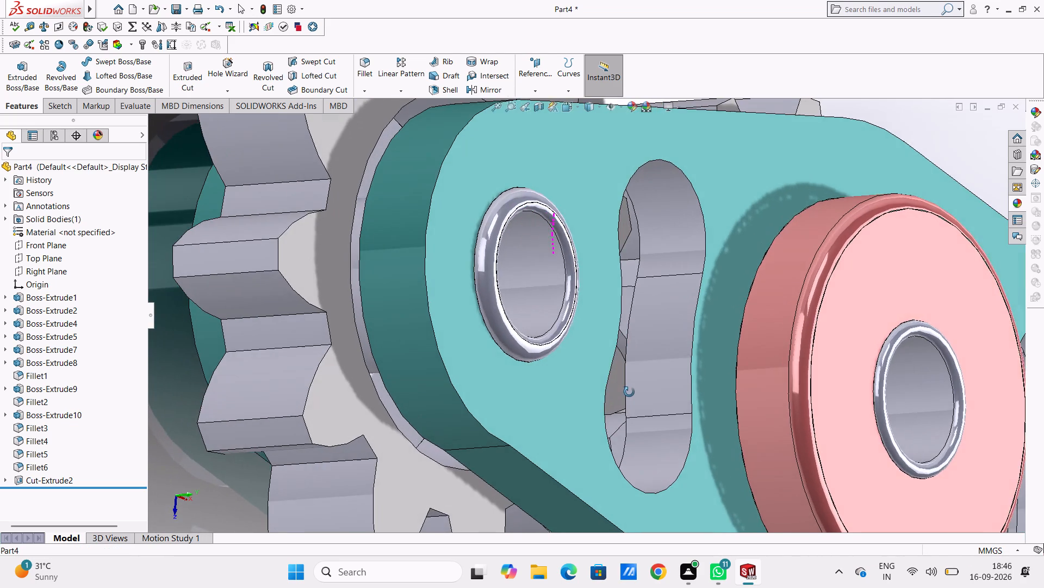
{"action": "middle_click_drag", "start_coordinate": [629, 392], "coordinate": [626, 391]}
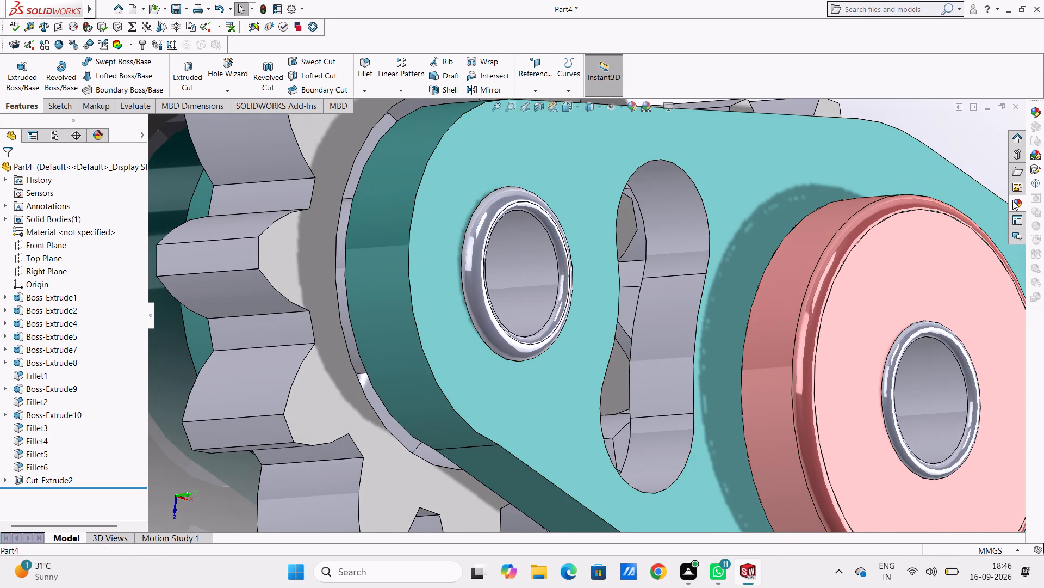
{"action": "left_click", "coordinate": [1017, 203]}
{"action": "left_click_drag", "start_coordinate": [847, 316], "coordinate": [805, 321]}
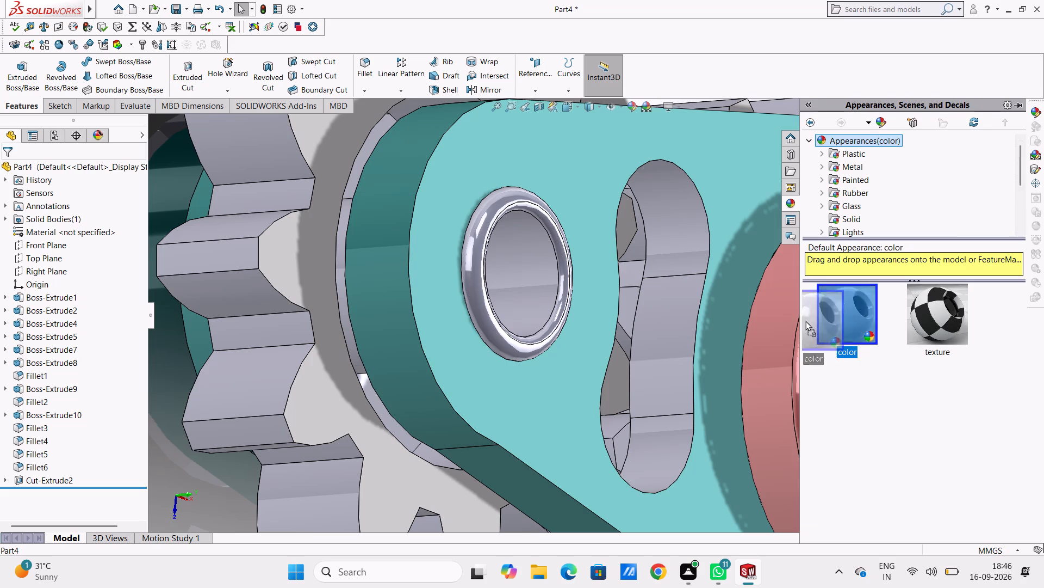
{"action": "left_click_drag", "start_coordinate": [805, 321], "coordinate": [678, 332]}
{"action": "left_click", "coordinate": [676, 331]}
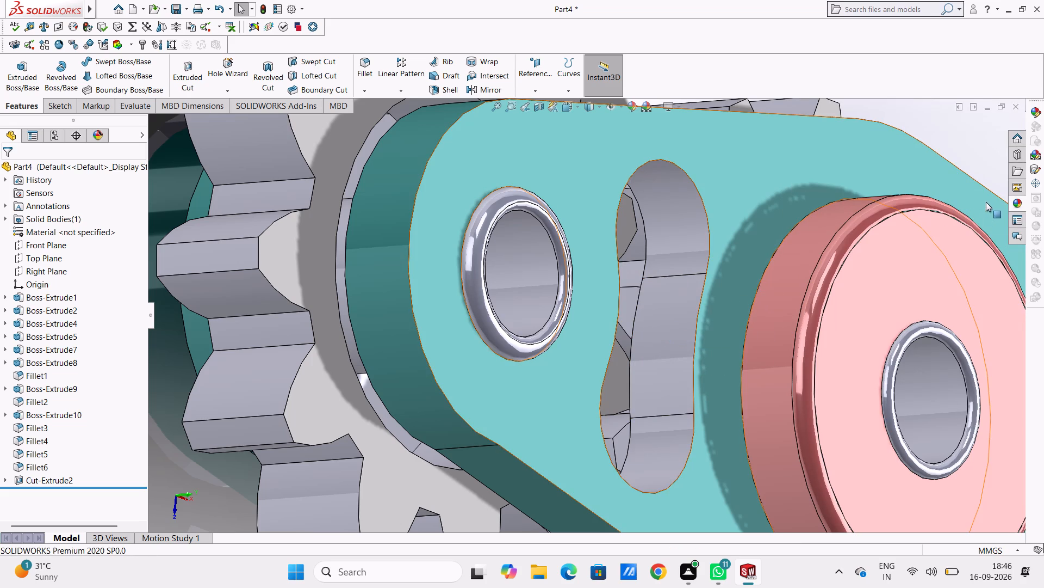
{"action": "left_click", "coordinate": [1015, 202]}
{"action": "left_click_drag", "start_coordinate": [854, 317], "coordinate": [700, 221]}
{"action": "left_click", "coordinate": [697, 218]}
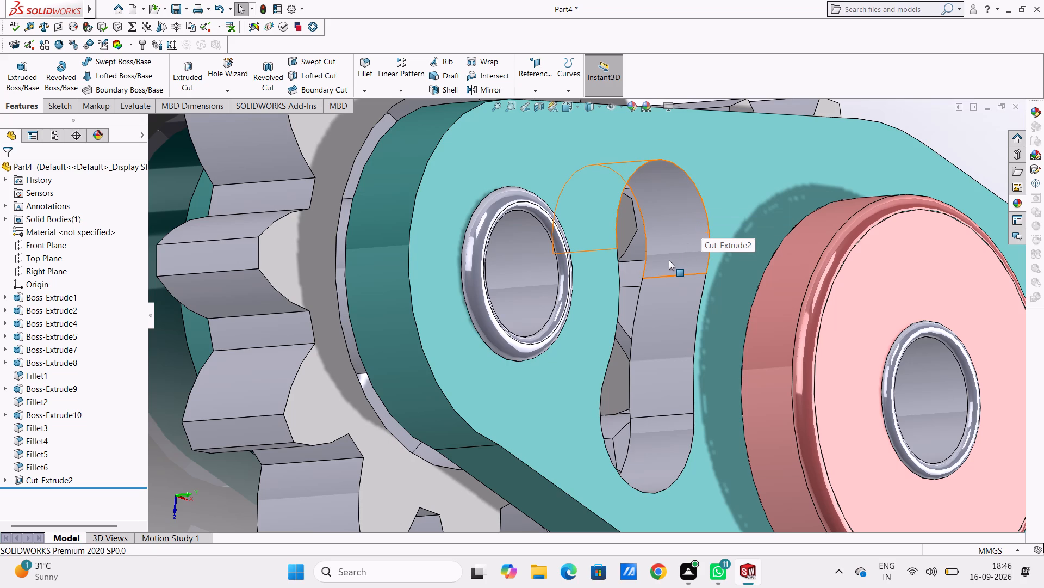
Apply the default color appearance to the positive-X slot's waisted wall beside the red boss.
{"action": "scroll", "coordinate": [668, 260], "scroll_direction": "up", "scroll_amount": 5}
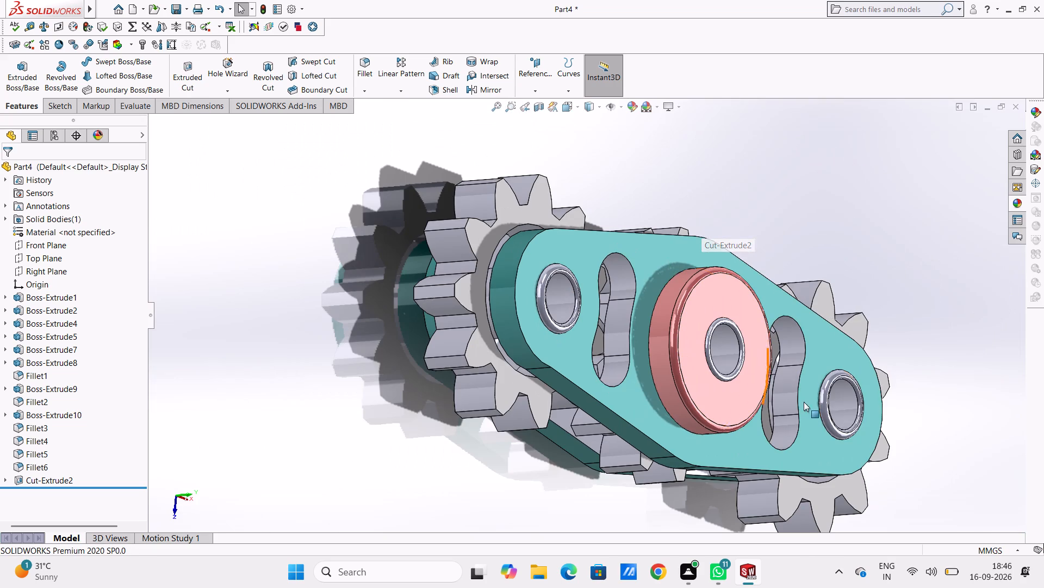
{"action": "middle_click_drag", "start_coordinate": [781, 402], "coordinate": [669, 378]}
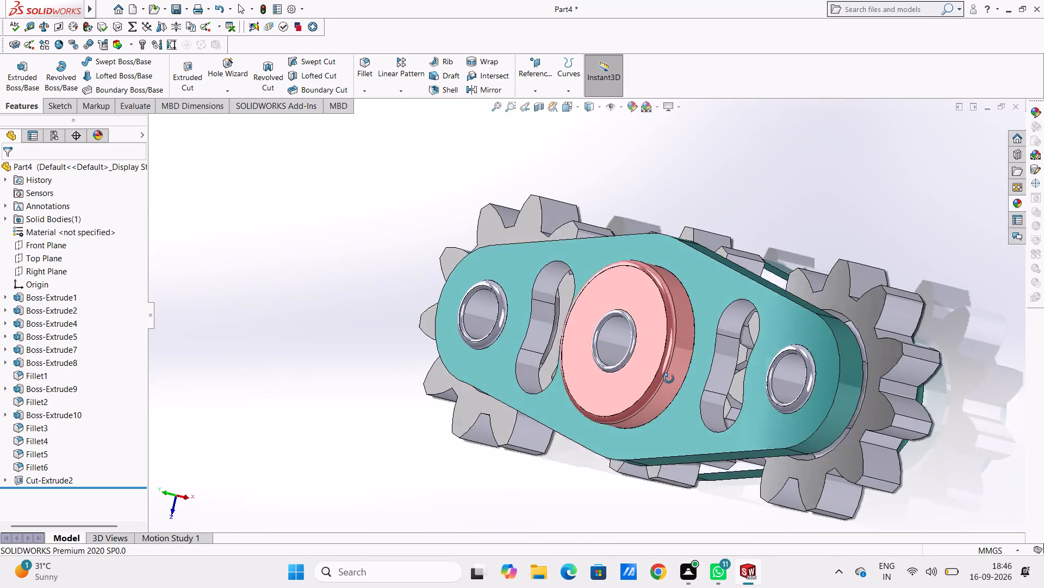
{"action": "middle_click_drag", "start_coordinate": [669, 378], "coordinate": [669, 378]}
{"action": "scroll", "coordinate": [722, 384], "scroll_direction": "down", "scroll_amount": 3}
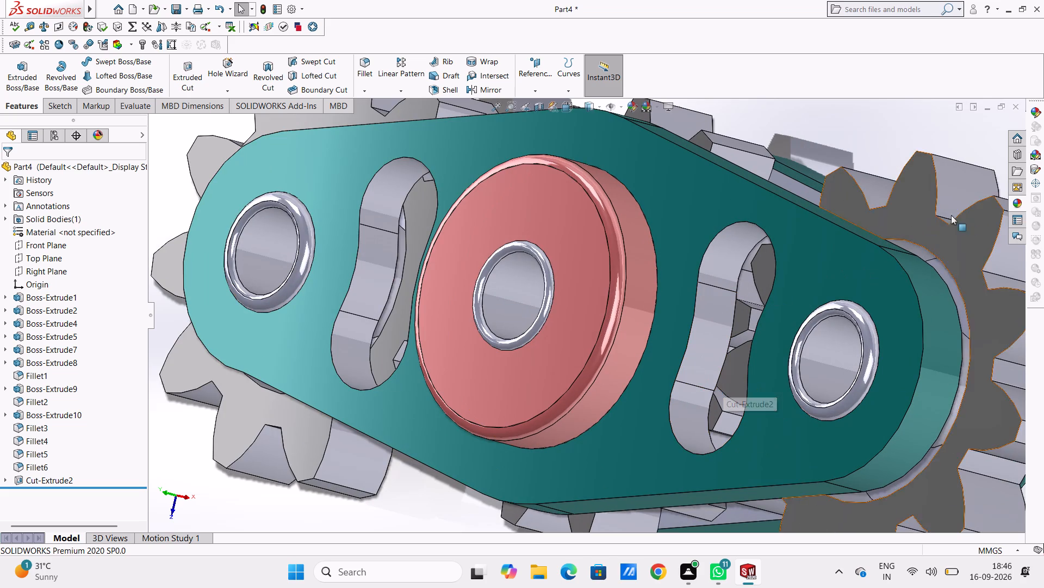
{"action": "left_click", "coordinate": [1016, 201]}
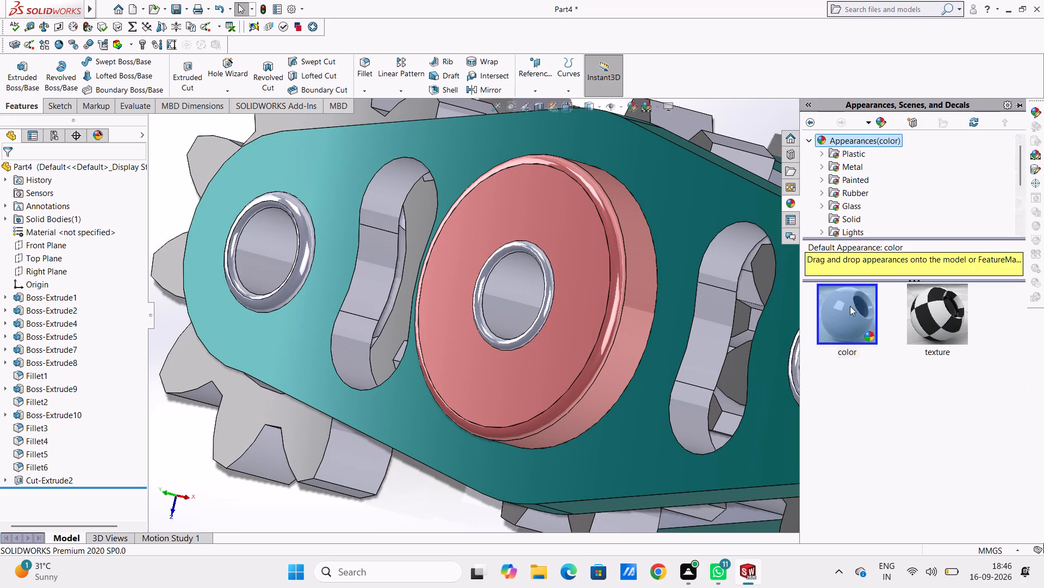
{"action": "left_click_drag", "start_coordinate": [850, 306], "coordinate": [725, 319]}
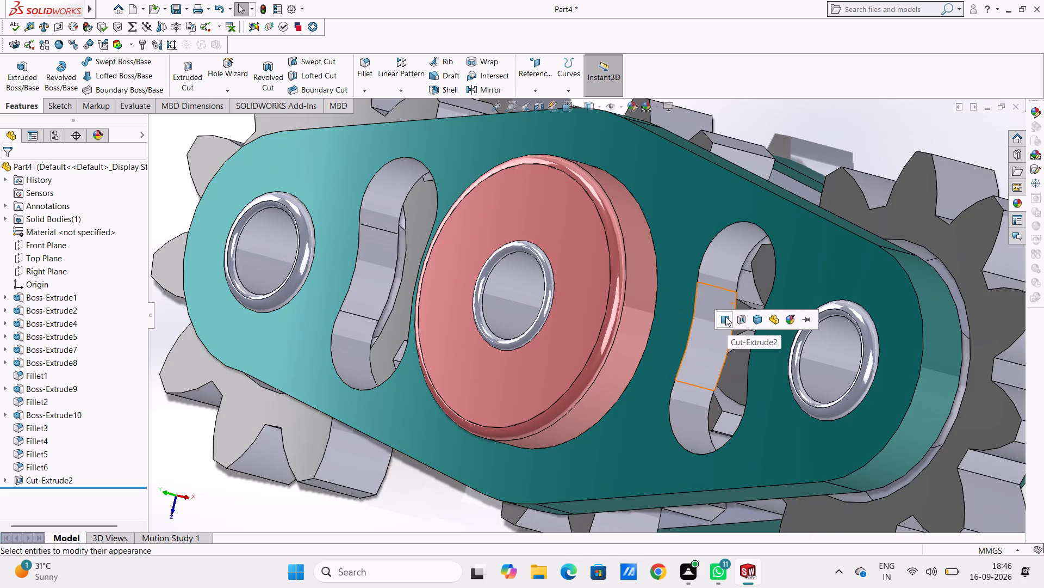
{"action": "left_click", "coordinate": [725, 316]}
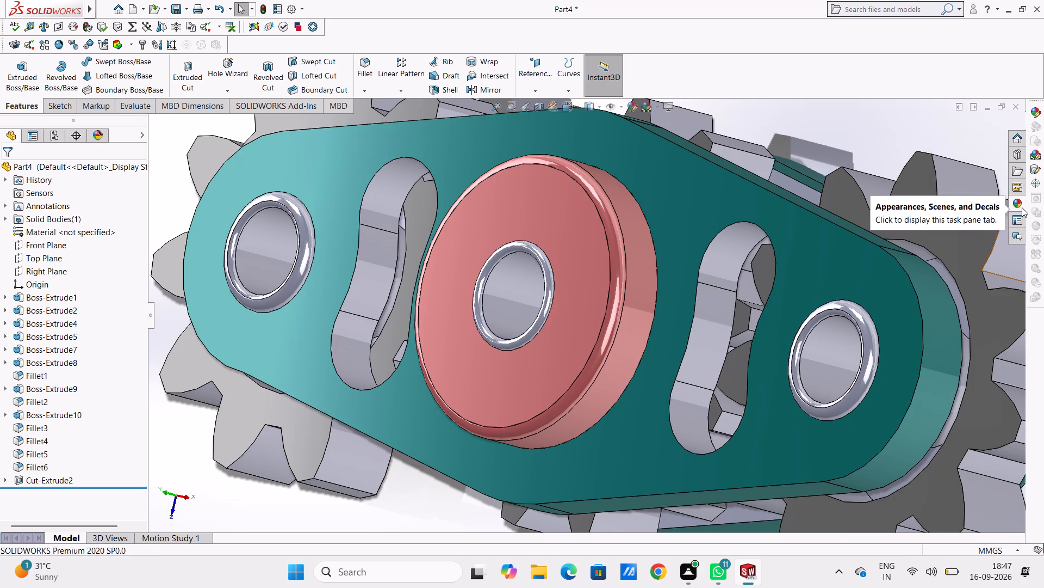
Apply the default color appearance to both rounded end walls of the positive-X slot.
{"action": "left_click", "coordinate": [1022, 207]}
{"action": "left_click_drag", "start_coordinate": [852, 320], "coordinate": [757, 266]}
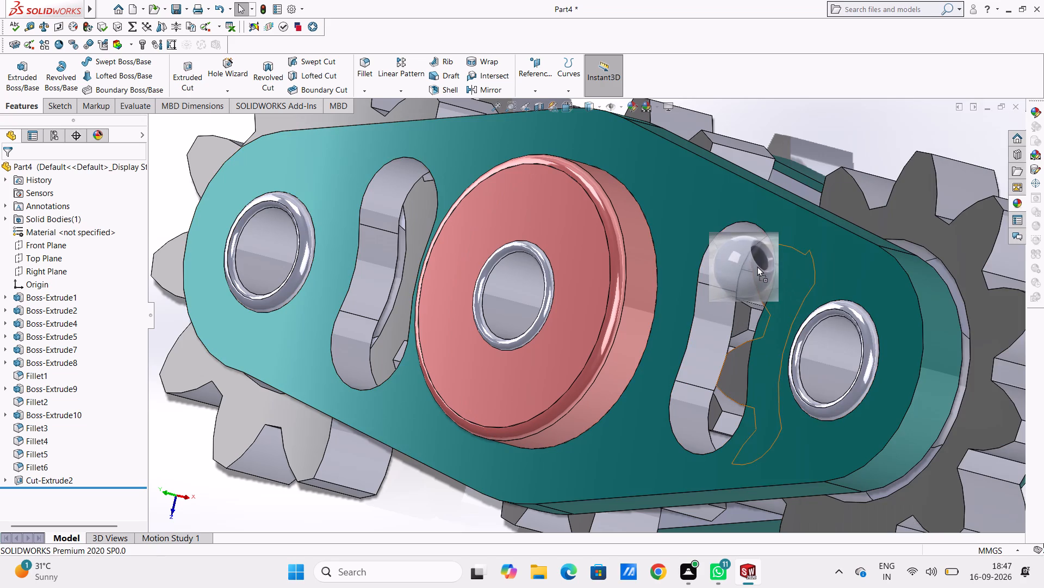
{"action": "left_click_drag", "start_coordinate": [757, 266], "coordinate": [739, 264]}
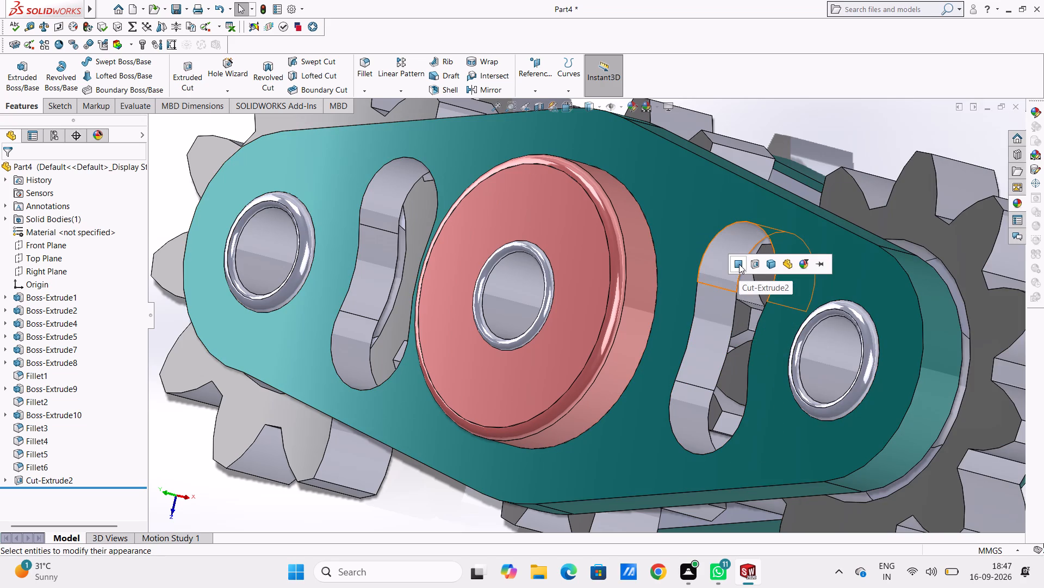
{"action": "left_click", "coordinate": [737, 262]}
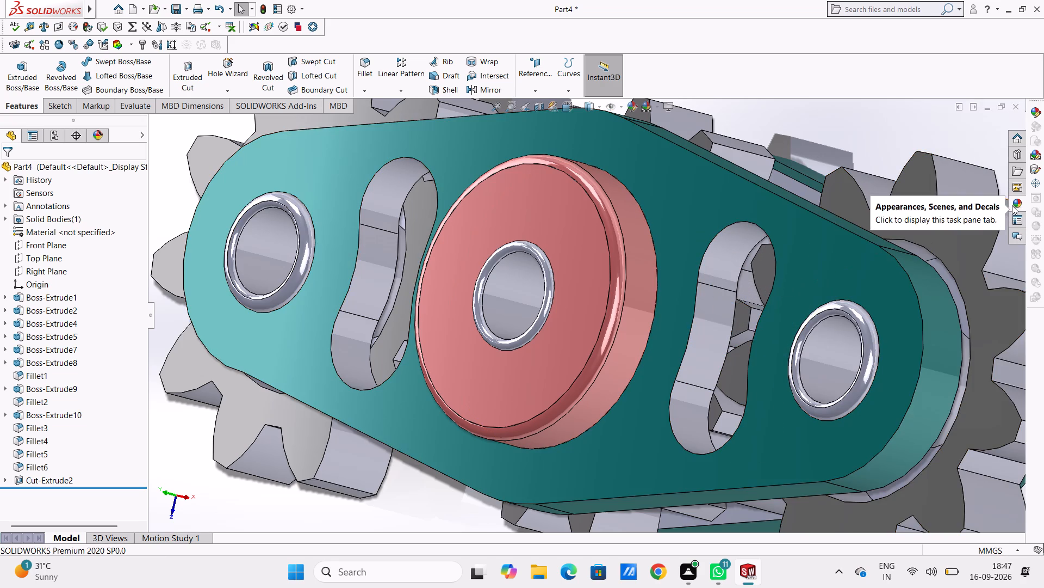
{"action": "left_click", "coordinate": [1012, 205]}
{"action": "left_click_drag", "start_coordinate": [853, 326], "coordinate": [686, 408]}
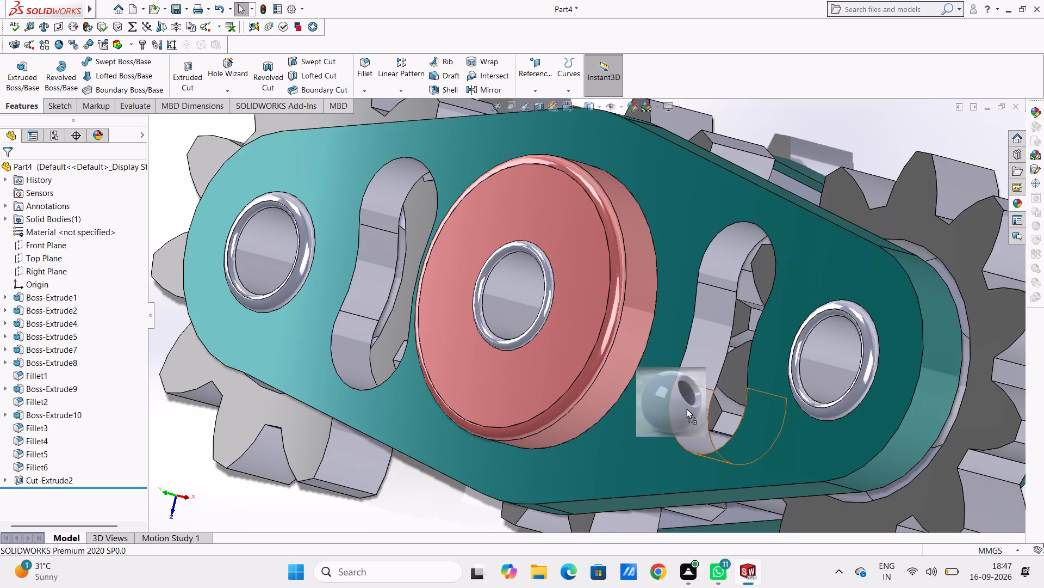
{"action": "left_click_drag", "start_coordinate": [686, 408], "coordinate": [686, 409]}
{"action": "left_click", "coordinate": [686, 409]}
Apply the default color appearance to the positive-X slot's waisted wall nearest the end boss.
{"action": "middle_click_drag", "start_coordinate": [694, 364], "coordinate": [697, 364]}
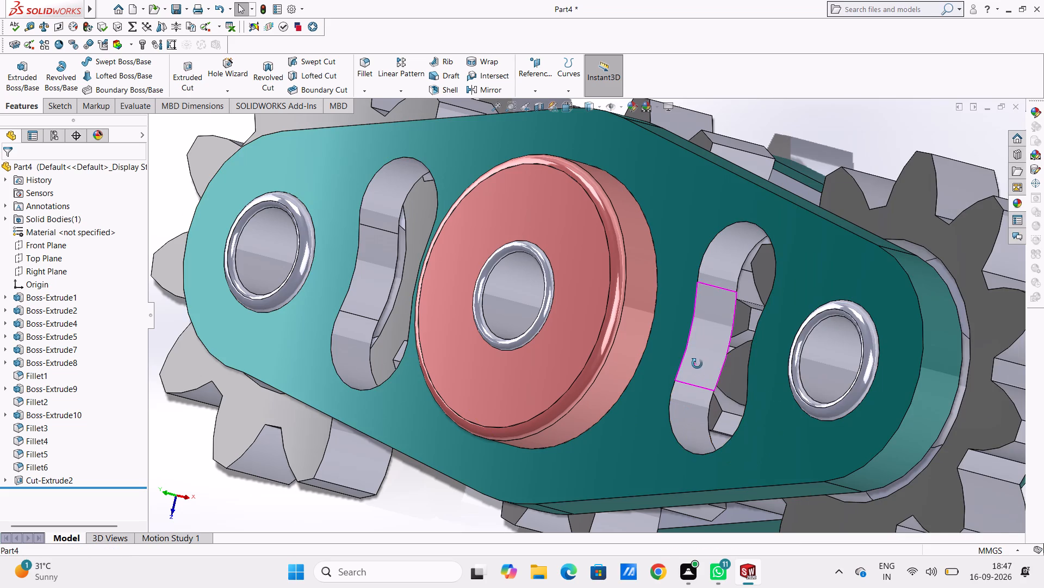
{"action": "middle_click_drag", "start_coordinate": [697, 364], "coordinate": [806, 355]}
{"action": "scroll", "coordinate": [742, 334], "scroll_direction": "down", "scroll_amount": 4}
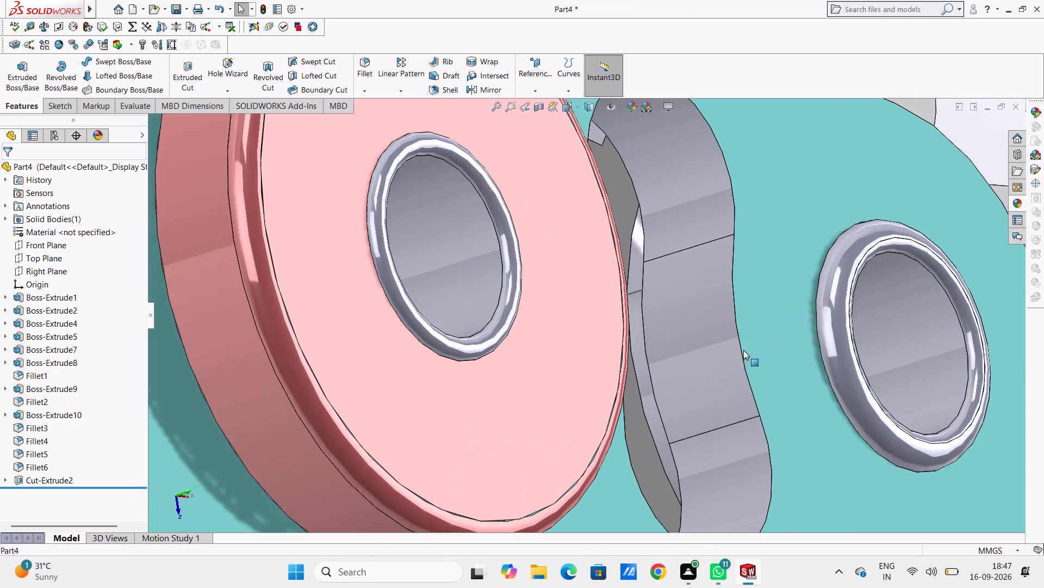
{"action": "left_click", "coordinate": [1015, 202]}
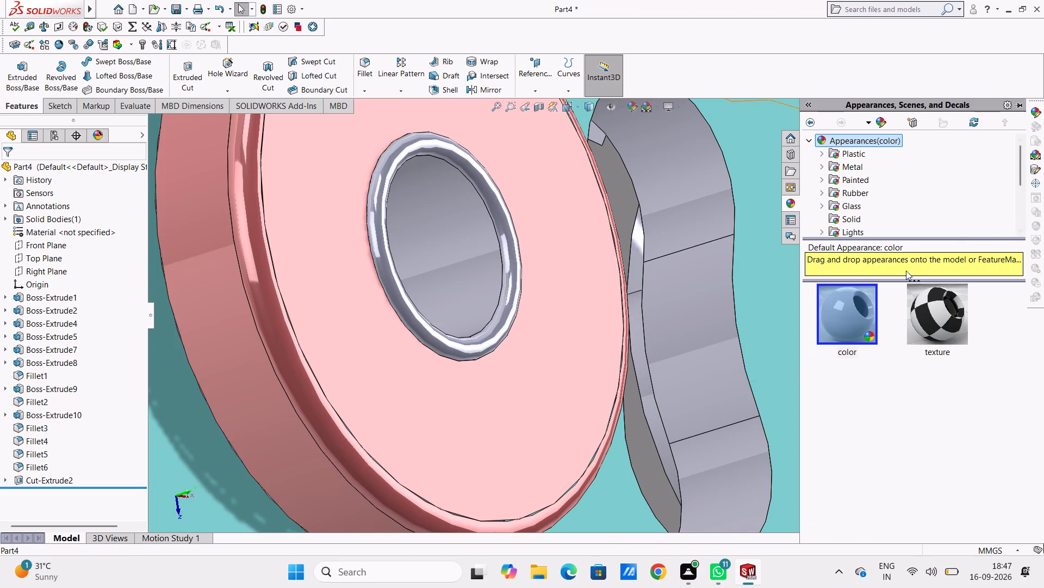
{"action": "left_click_drag", "start_coordinate": [837, 325], "coordinate": [680, 346]}
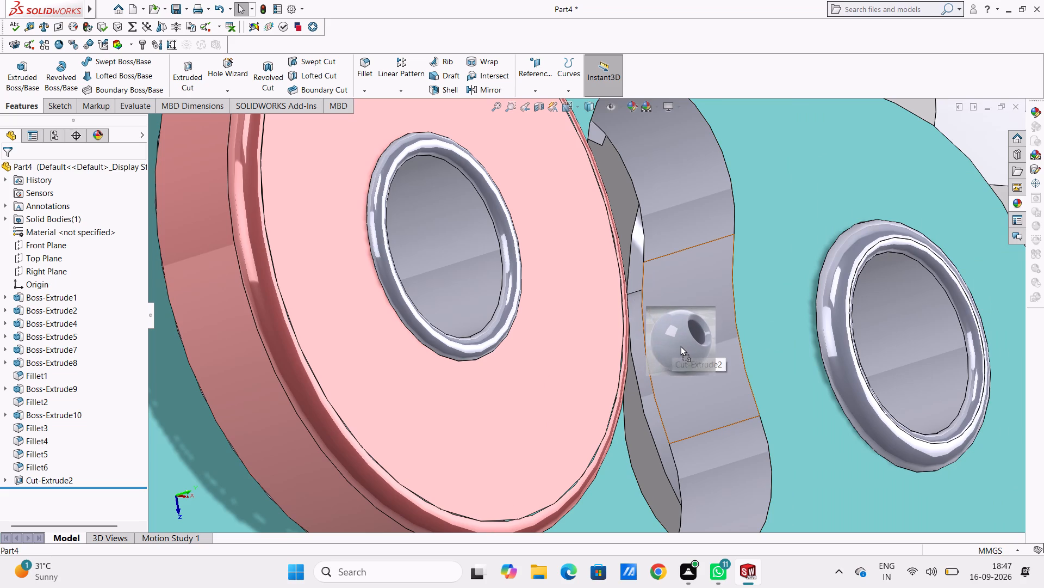
{"action": "left_click_drag", "start_coordinate": [680, 346], "coordinate": [679, 346]}
{"action": "left_click", "coordinate": [678, 345]}
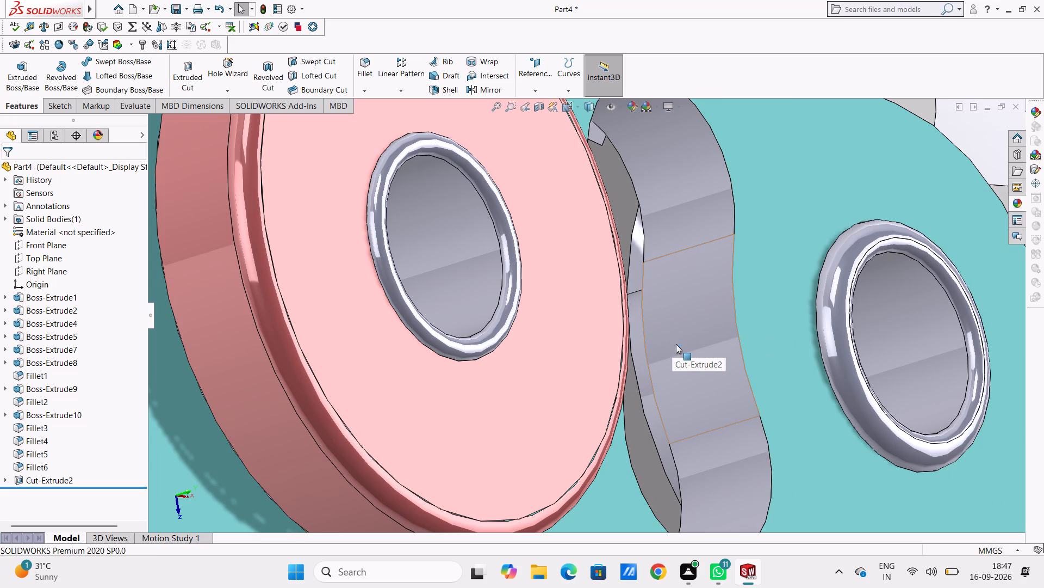
{"action": "scroll", "coordinate": [676, 342], "scroll_direction": "up", "scroll_amount": 8}
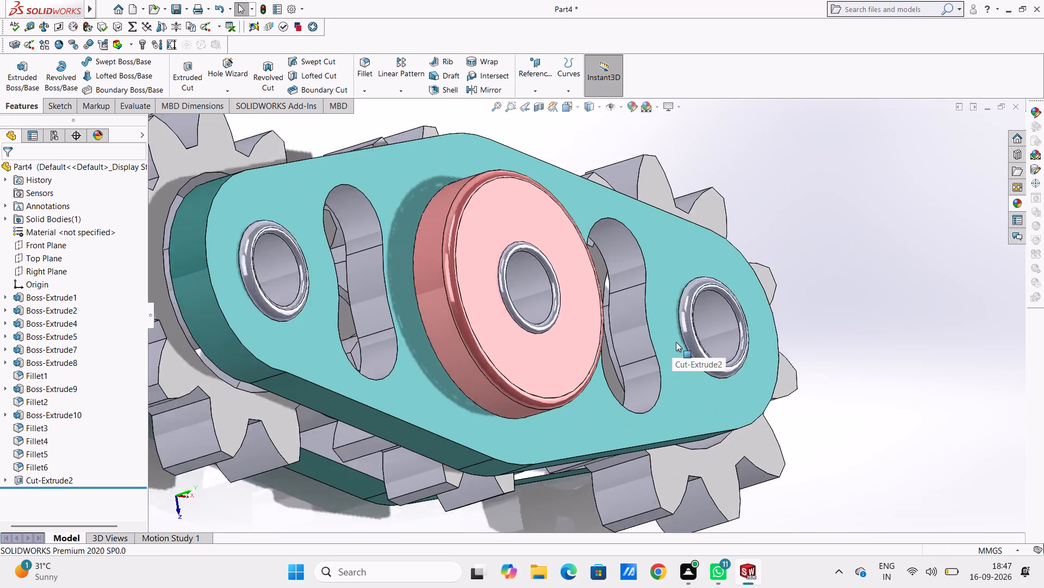
{"action": "key", "text": "ctrl+7"}
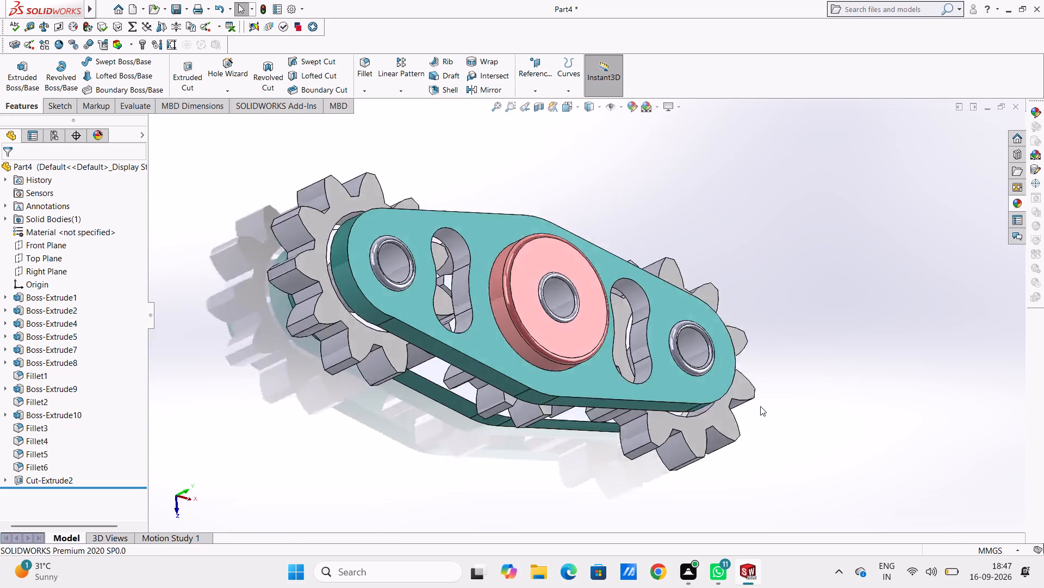
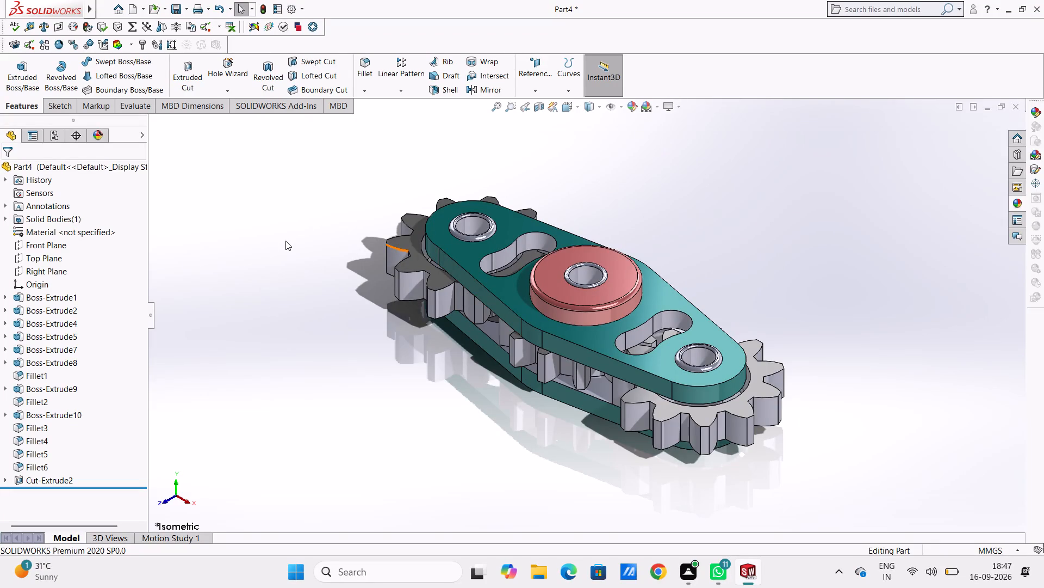
Save the part in the Documents folder as a SOLIDWORKS Part named "spur gear link assembly".
{"action": "key", "text": "ctrl+s"}
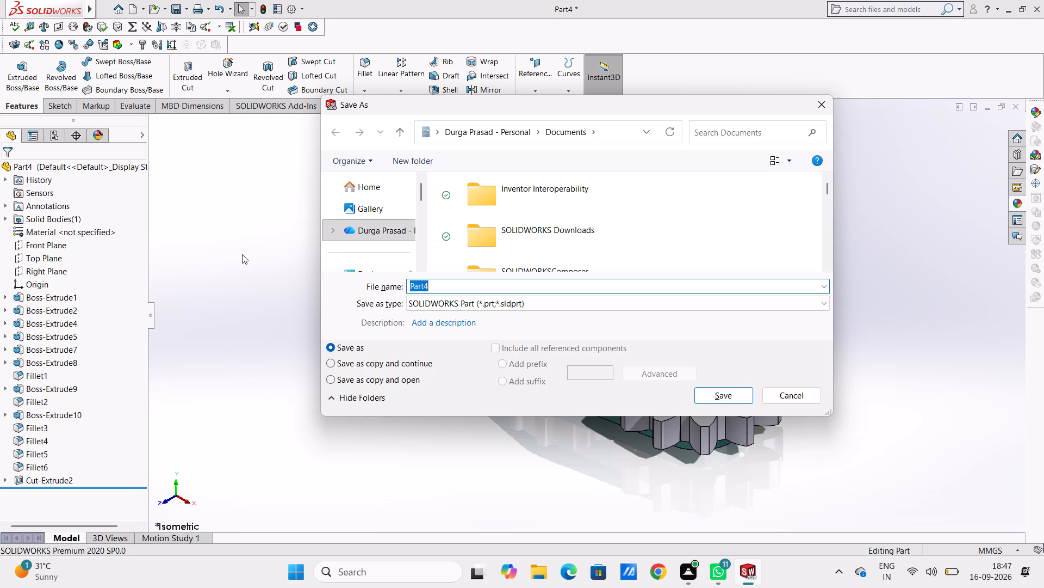
{"action": "type", "text": "spur"}
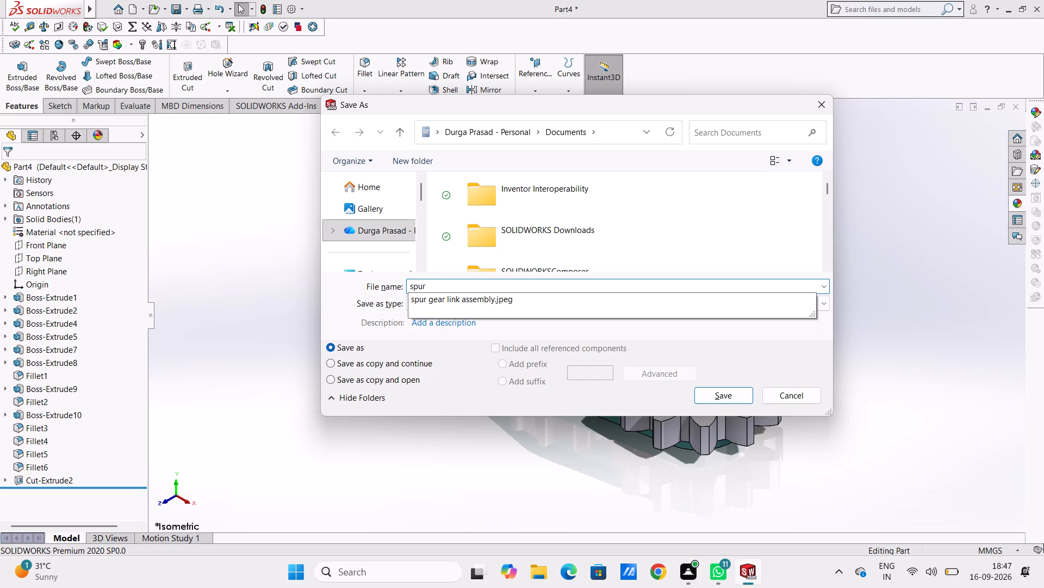
{"action": "key", "text": "space"}
{"action": "type", "text": "gear"}
{"action": "key", "text": "space"}
{"action": "type", "text": "link"}
{"action": "key", "text": "space"}
{"action": "type", "text": "asse"}
{"action": "type", "text": "mblu"}
{"action": "key", "text": "BackSpace"}
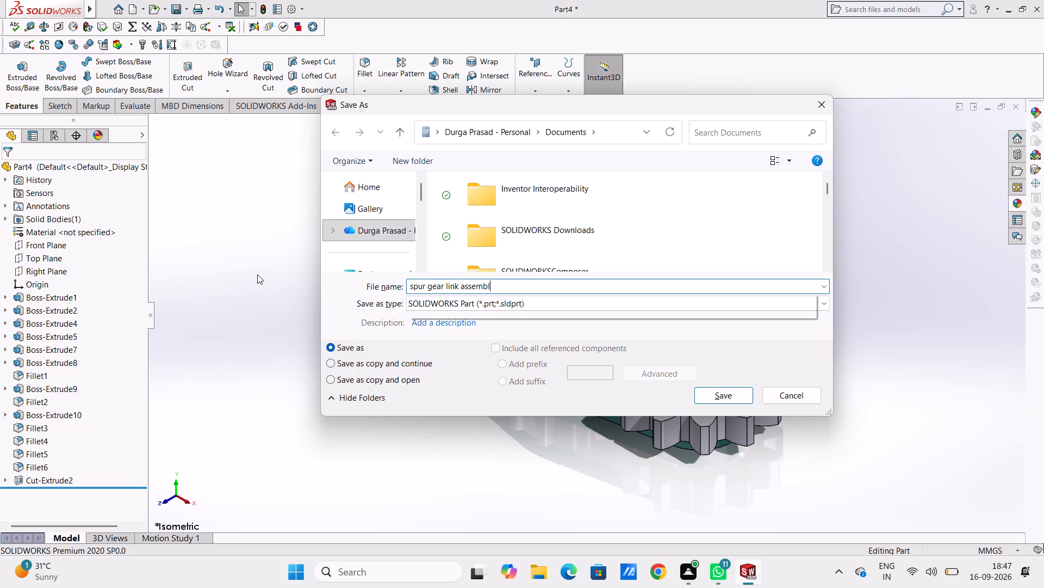
{"action": "key", "text": "y"}
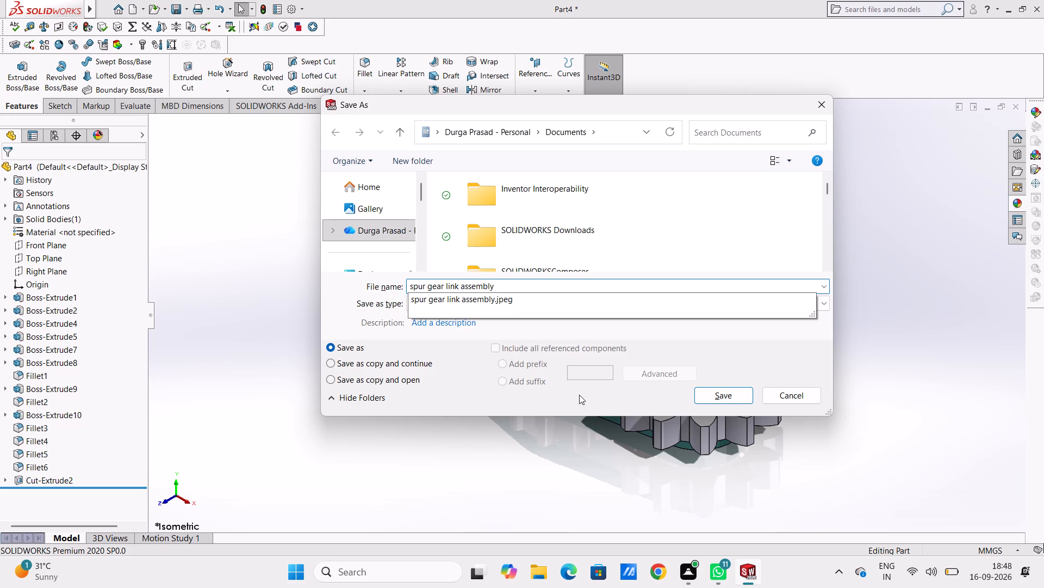
{"action": "left_click", "coordinate": [705, 392]}
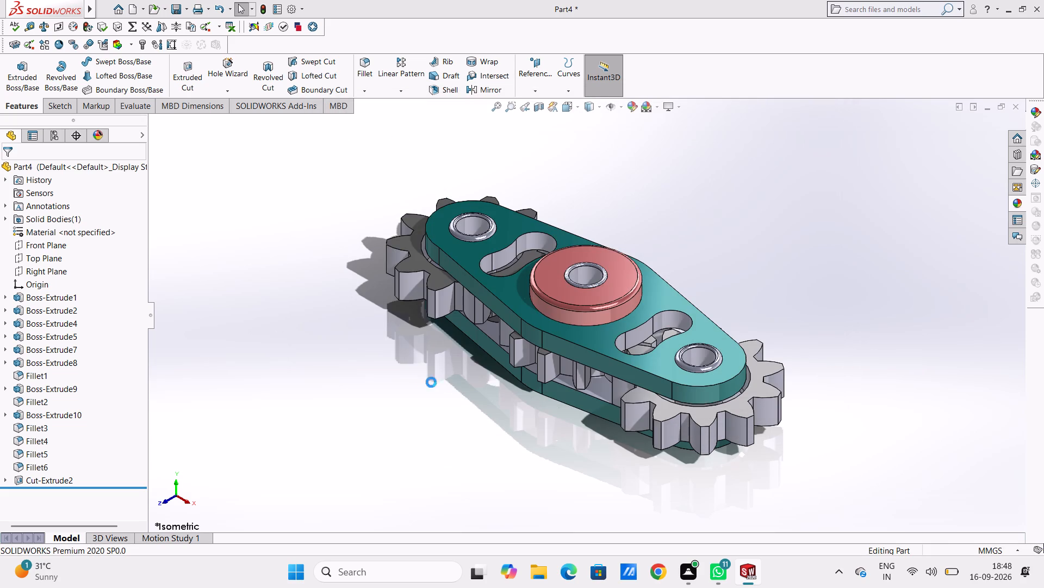
Examine the coloured gear link from all around, including the top plate, gear teeth, slots and underside.
{"action": "middle_click_drag", "start_coordinate": [307, 269], "coordinate": [296, 306]}
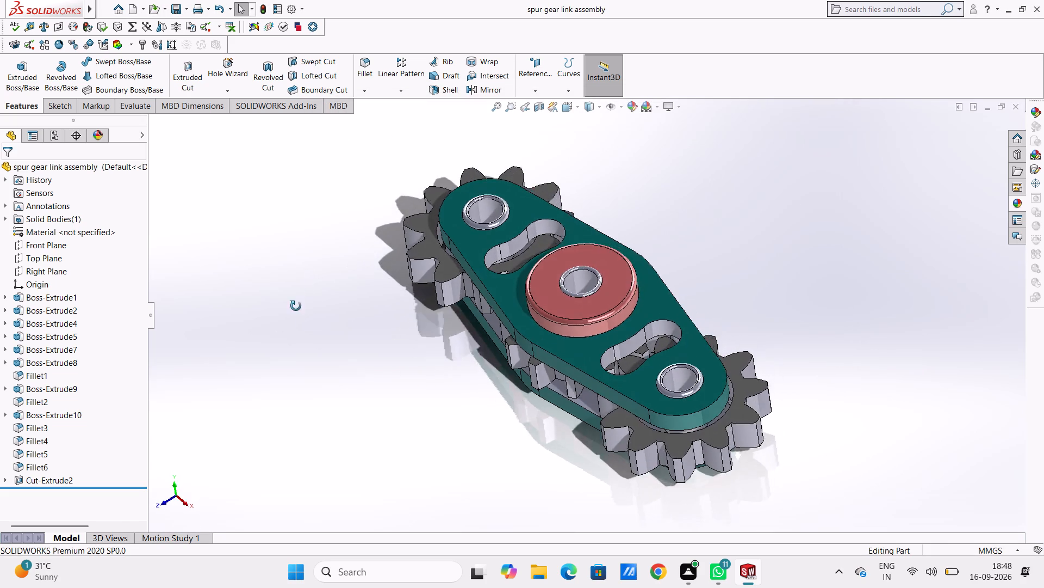
{"action": "middle_click_drag", "start_coordinate": [296, 306], "coordinate": [377, 387]}
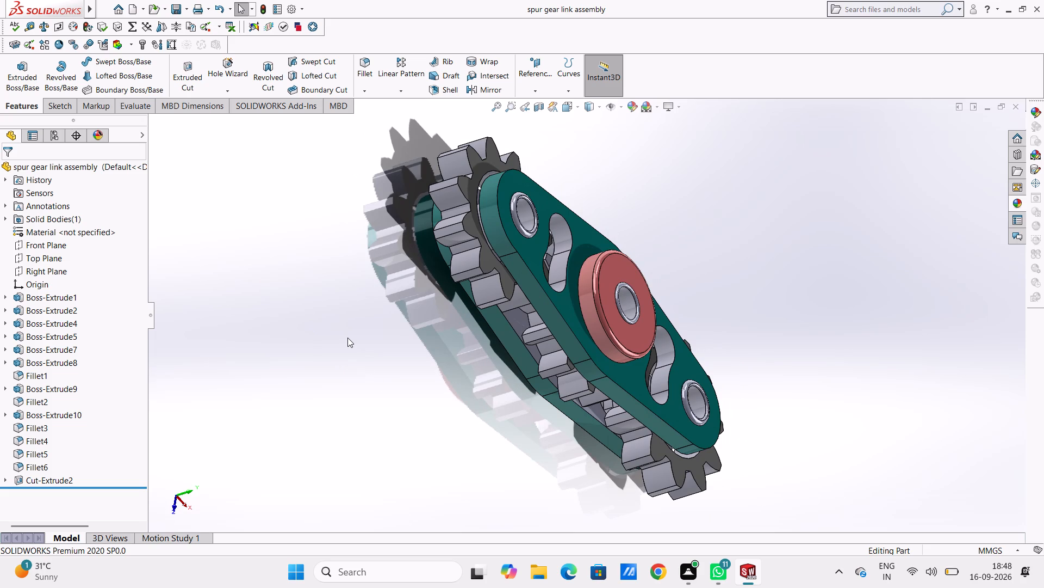
{"action": "key", "text": "ctrl+5"}
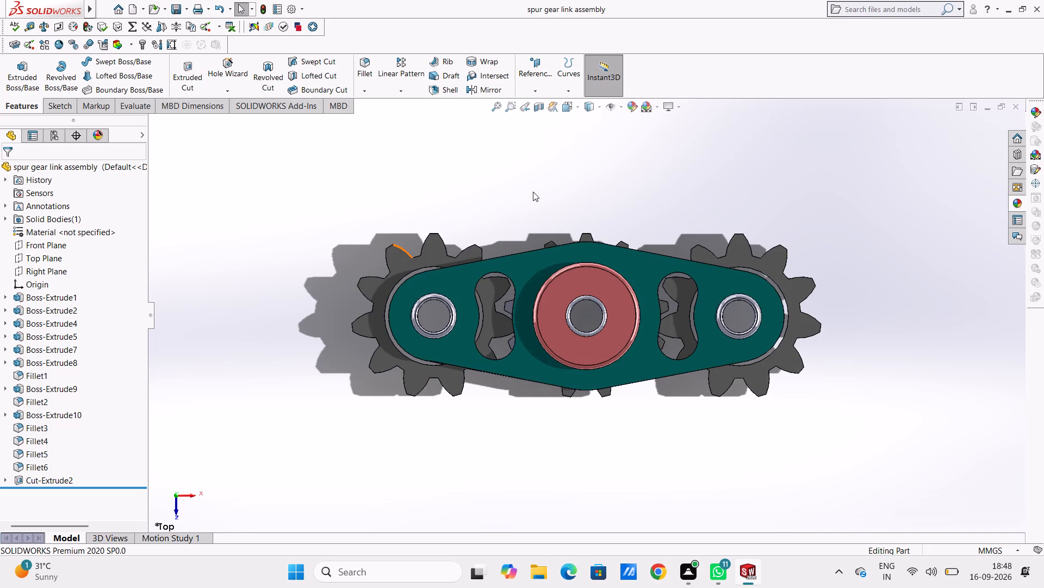
{"action": "middle_click_drag", "start_coordinate": [540, 190], "coordinate": [540, 136]}
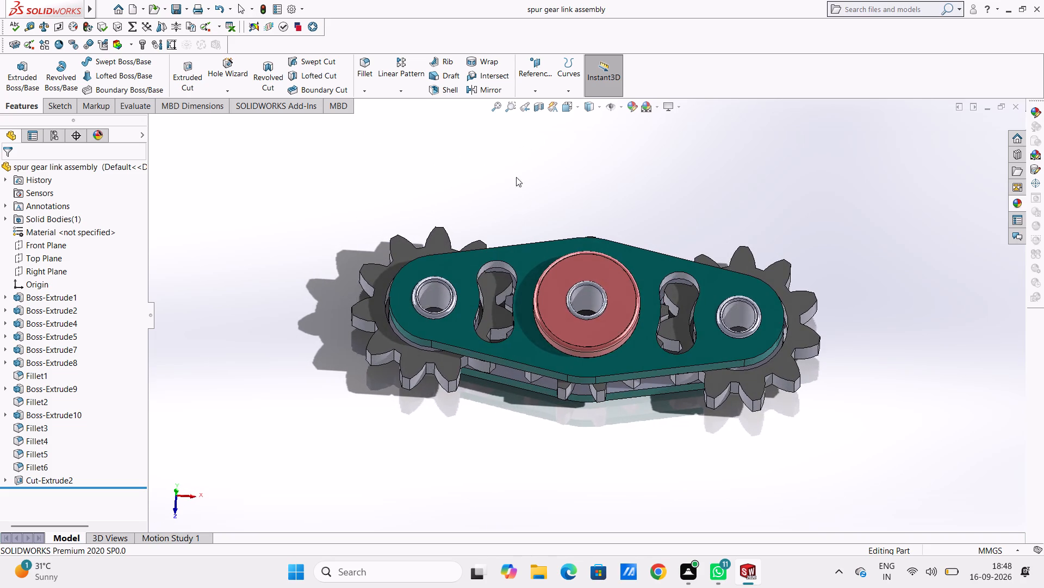
{"action": "middle_click_drag", "start_coordinate": [524, 185], "coordinate": [524, 132]}
{"action": "middle_click_drag", "start_coordinate": [357, 216], "coordinate": [315, 275]}
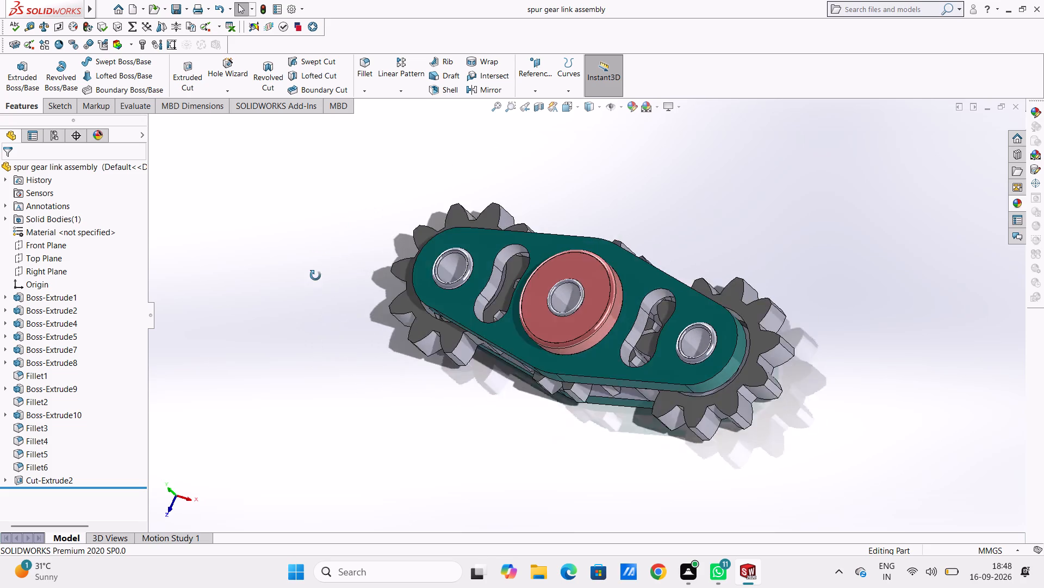
{"action": "middle_click_drag", "start_coordinate": [315, 275], "coordinate": [662, 446]}
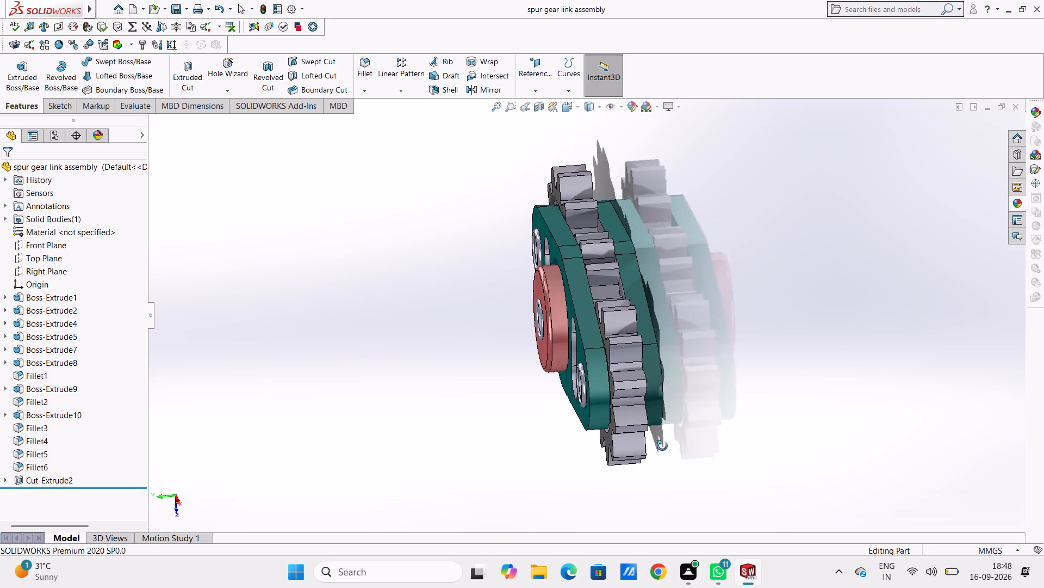
{"action": "middle_click_drag", "start_coordinate": [662, 446], "coordinate": [498, 390]}
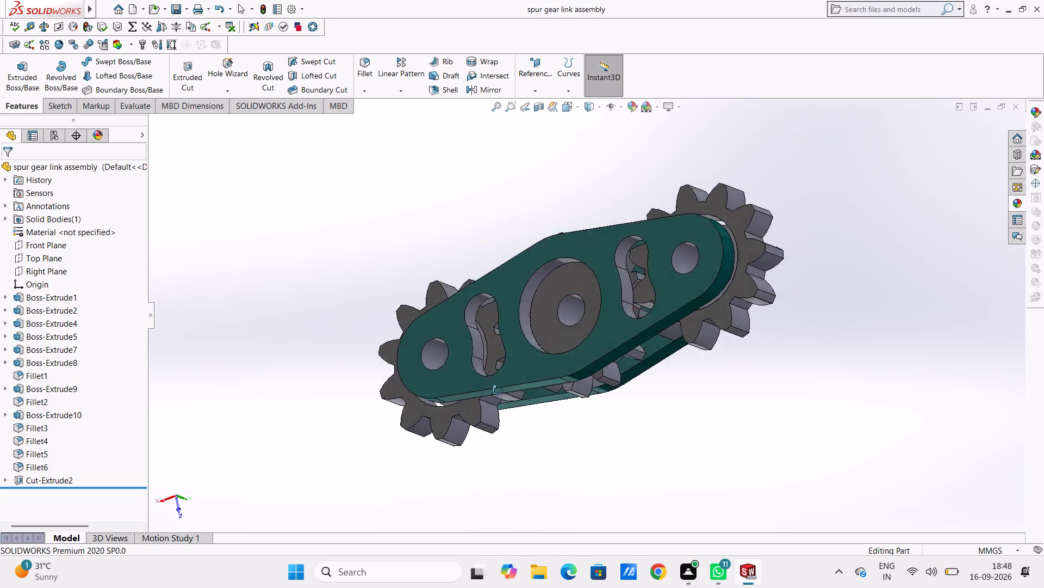
{"action": "middle_click_drag", "start_coordinate": [498, 390], "coordinate": [347, 217]}
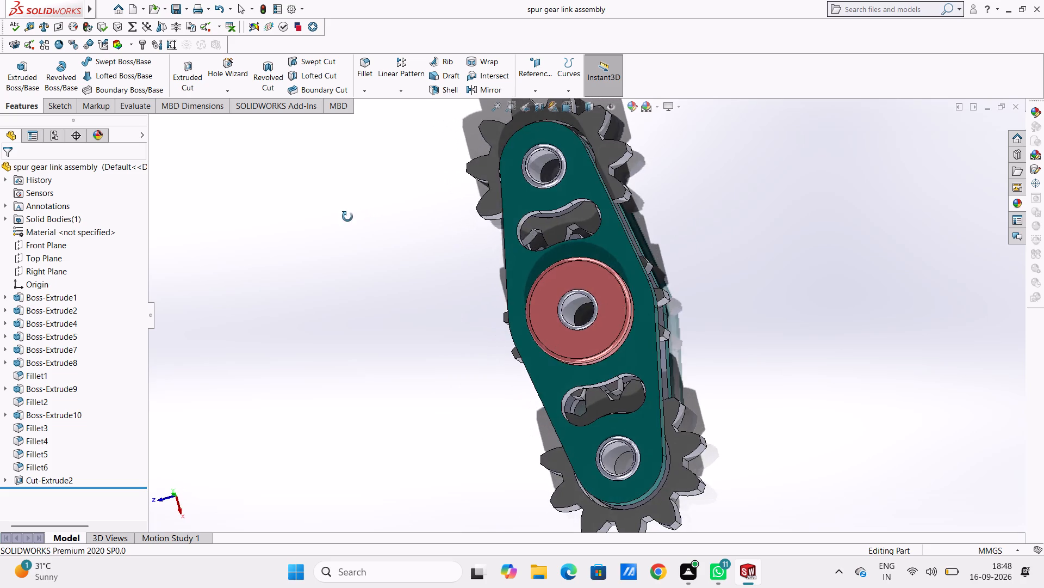
{"action": "middle_click_drag", "start_coordinate": [347, 217], "coordinate": [378, 236]}
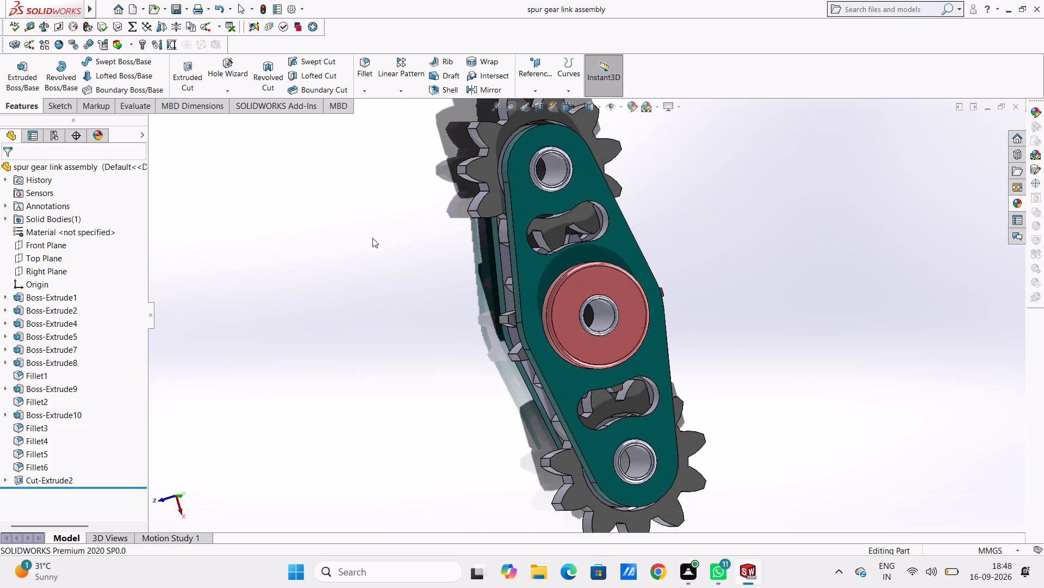
Save an isometric view of the model as an Adobe PDF named "spur gear link assembly" in Documents.
{"action": "key", "text": "ctrl+7"}
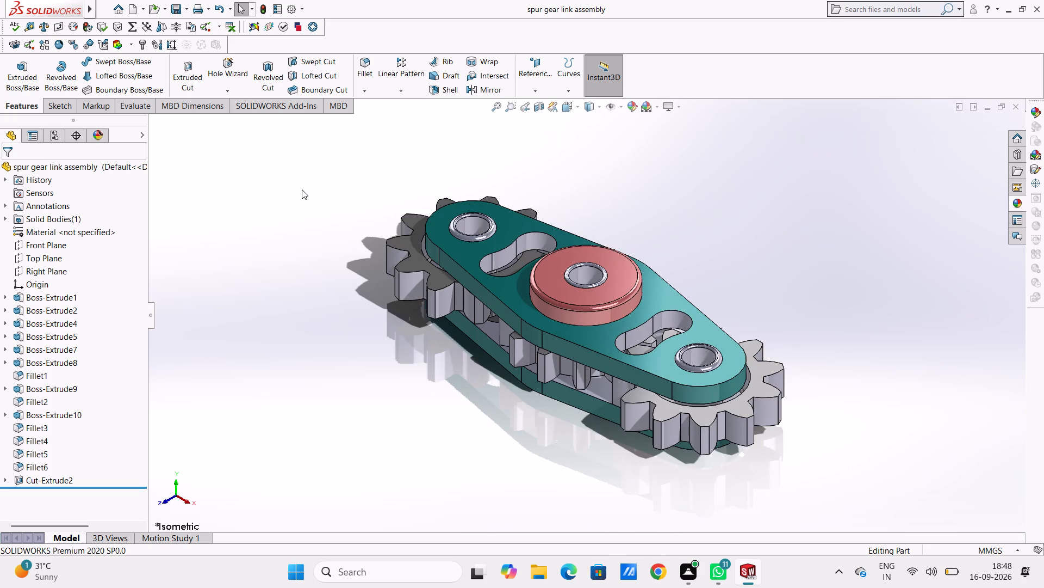
{"action": "left_click", "coordinate": [187, 10]}
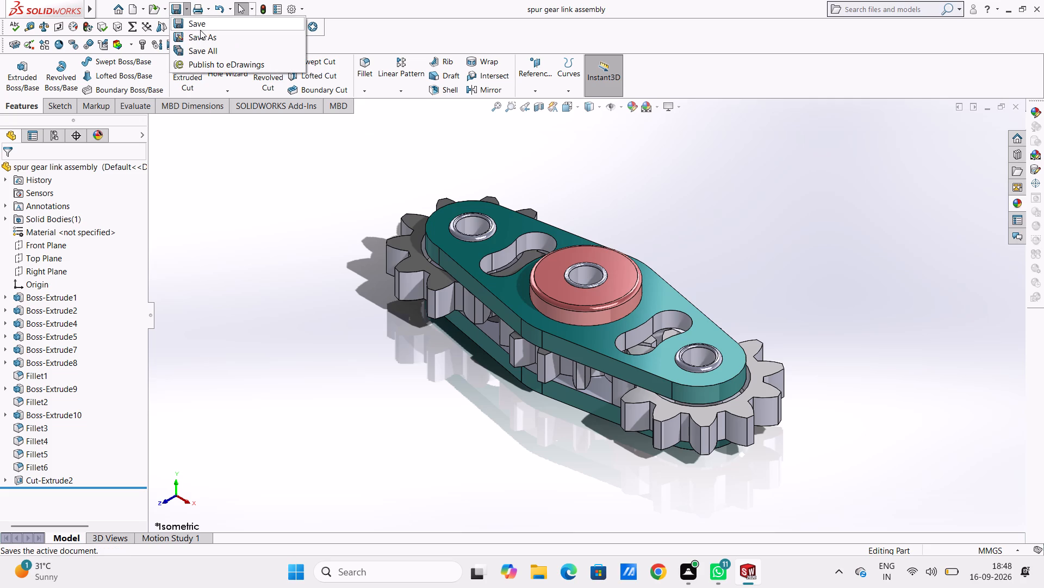
{"action": "left_click", "coordinate": [203, 34]}
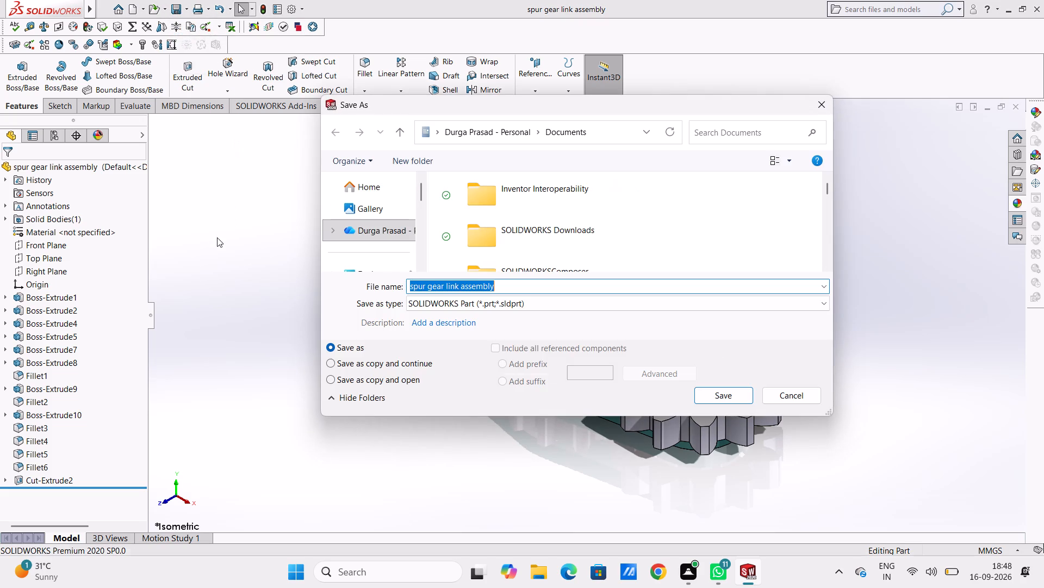
{"action": "left_click", "coordinate": [551, 305]}
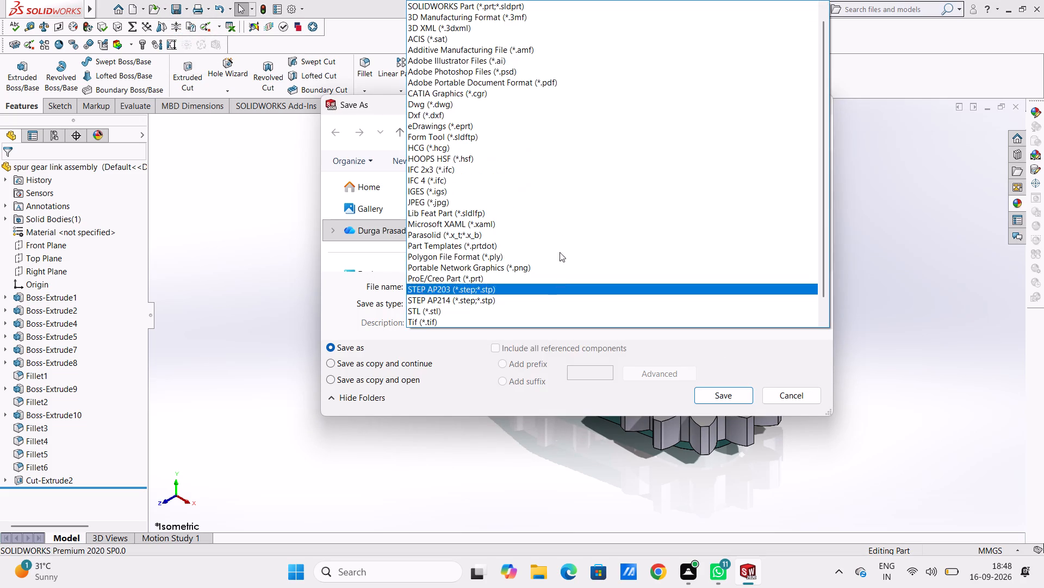
{"action": "left_click", "coordinate": [570, 82]}
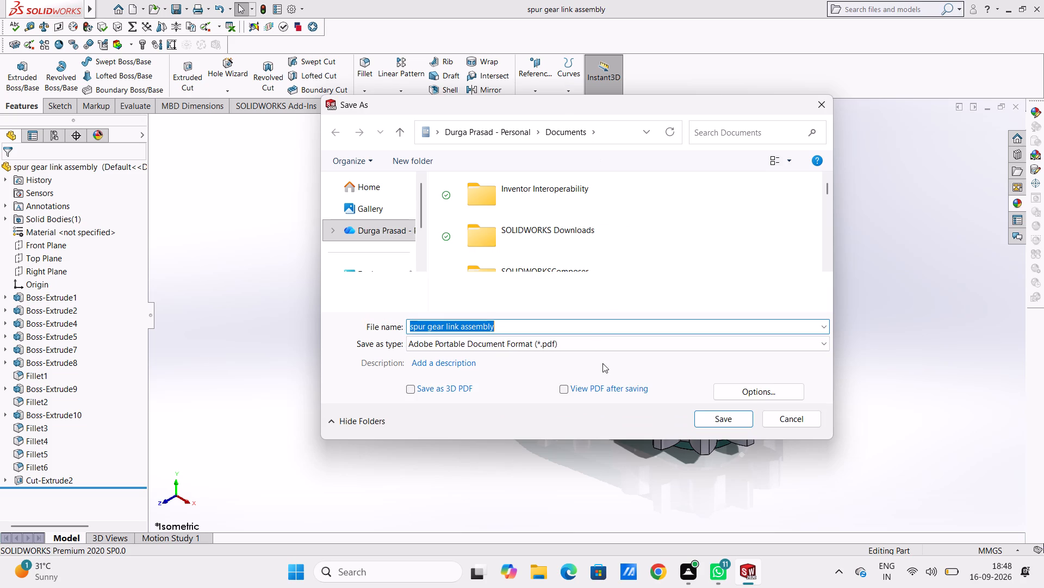
{"action": "left_click", "coordinate": [722, 418]}
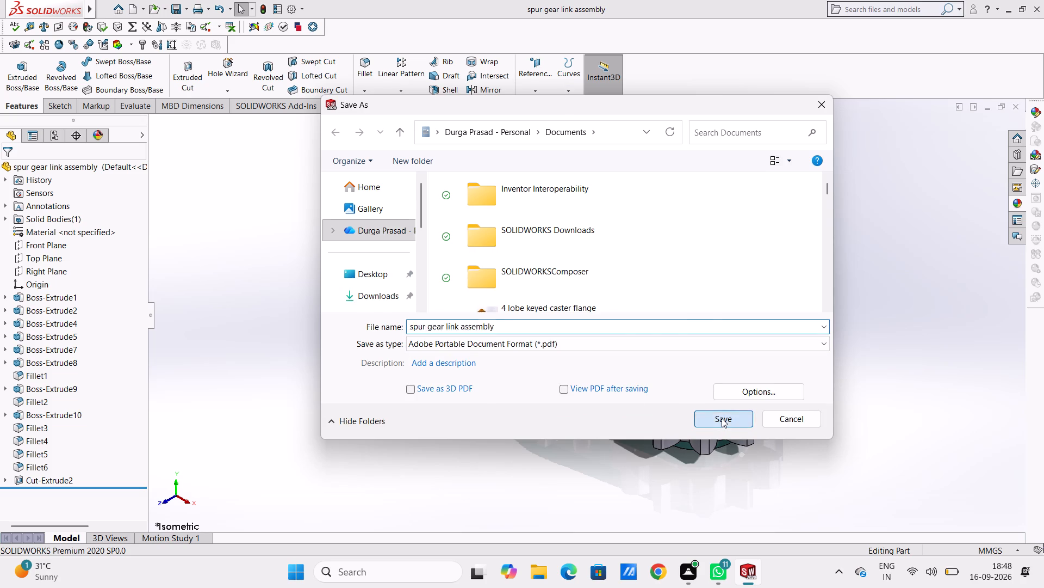